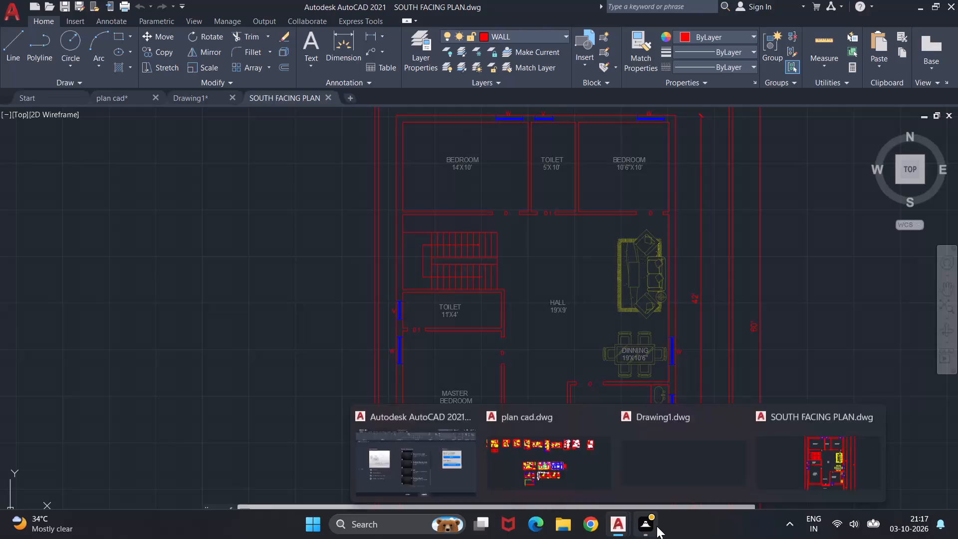
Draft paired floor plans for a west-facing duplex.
In Drawing1, create a new layer named wall and set its colour to red.
left_click(212, 97)
scroll(455, 246, "down", 2)
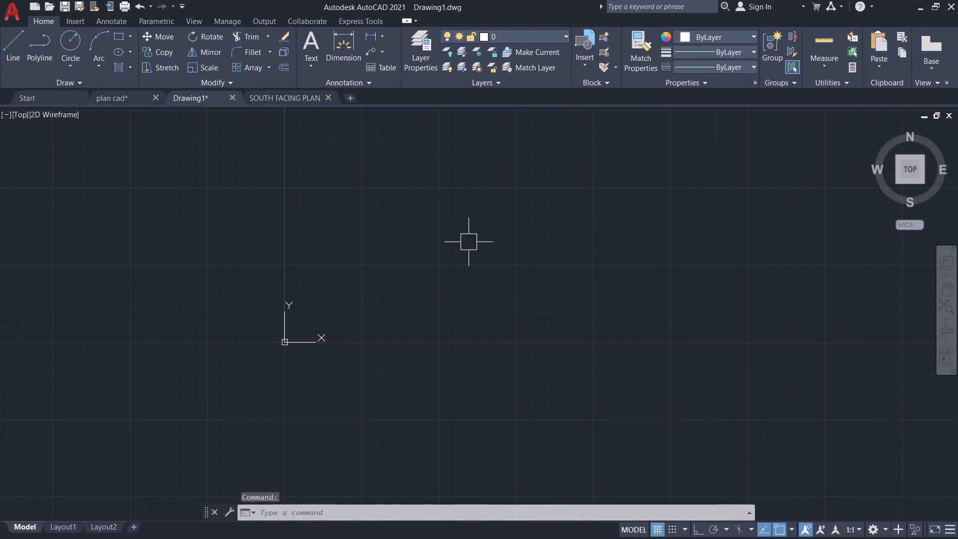
left_click(425, 58)
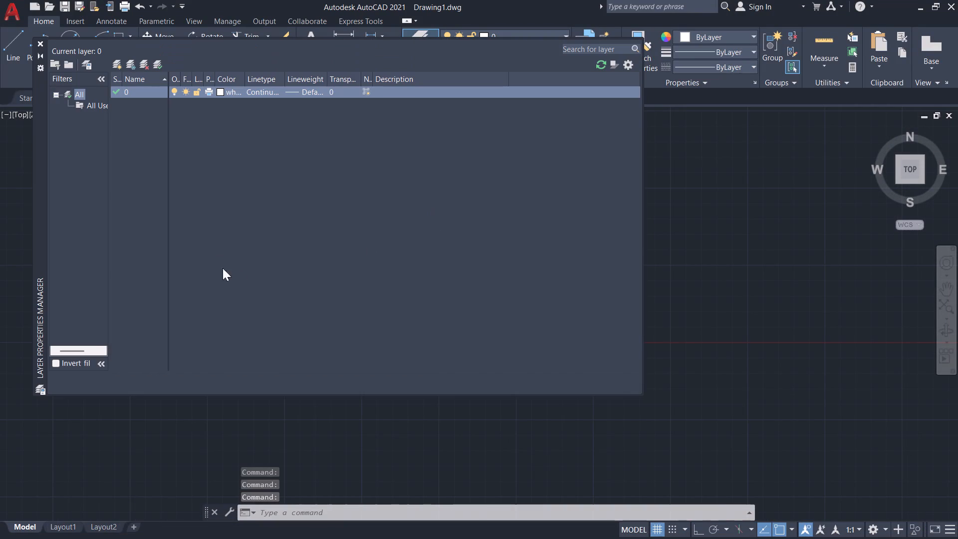
left_click(119, 66)
key("w")
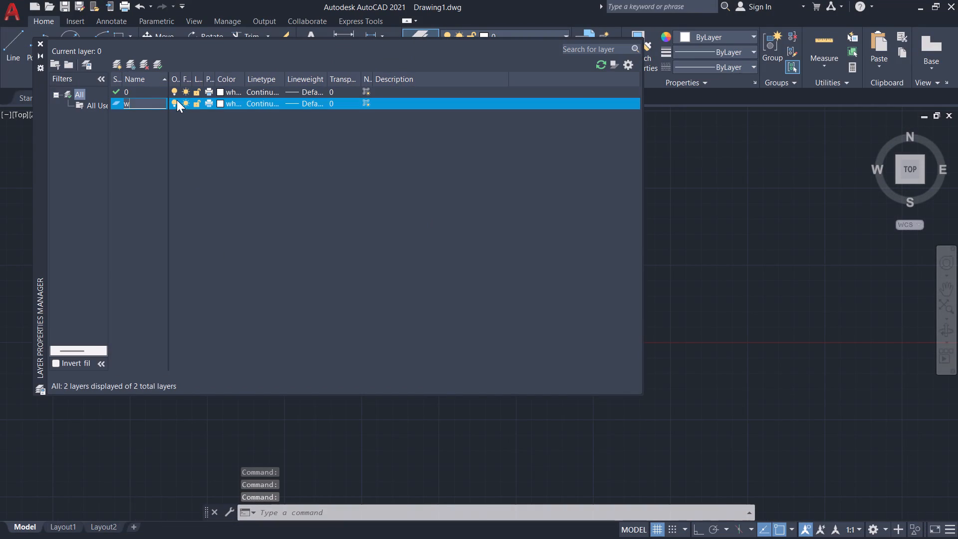
key("a")
type("ll")
left_click(219, 102)
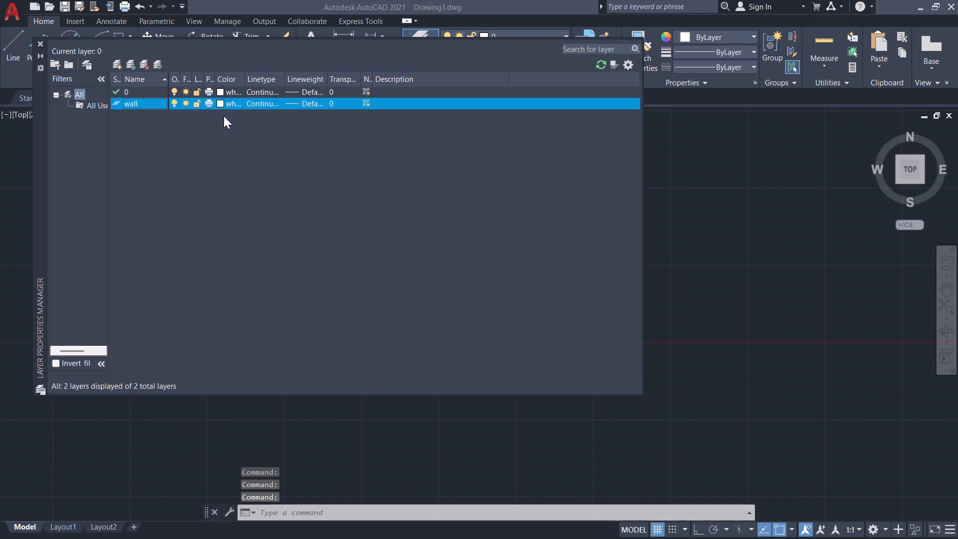
left_click(377, 299)
left_click(474, 390)
left_click(469, 369)
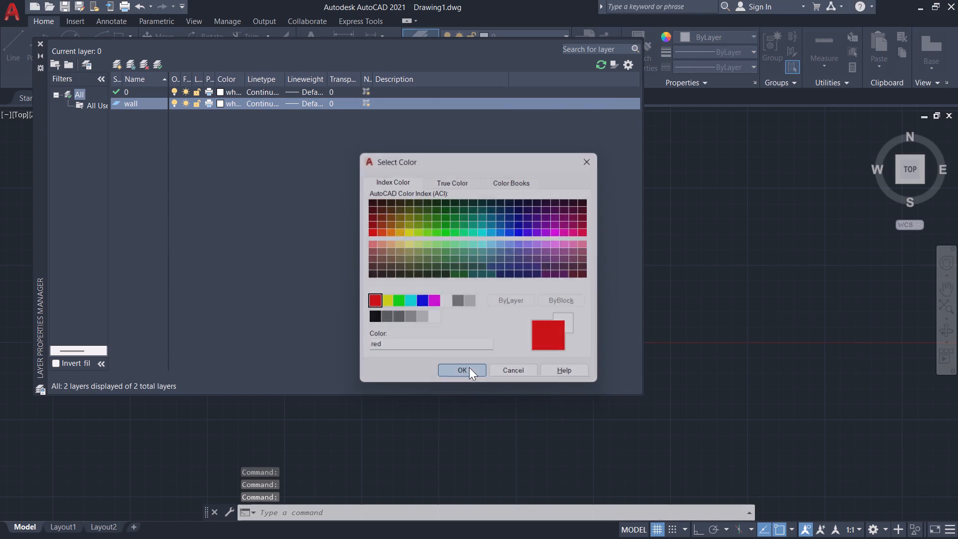
Create a second layer named wind, set its colour to blue, and close the layer manager.
left_click(117, 61)
key("u")
key("n")
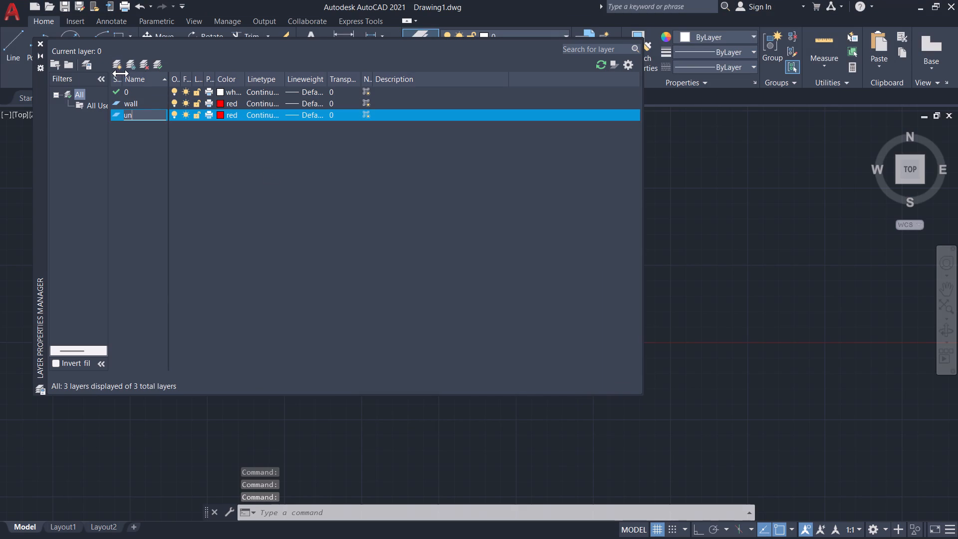
key("BackSpace")
key("BackSpace")
key("w")
key("i")
key("n")
key("d")
left_click(217, 113)
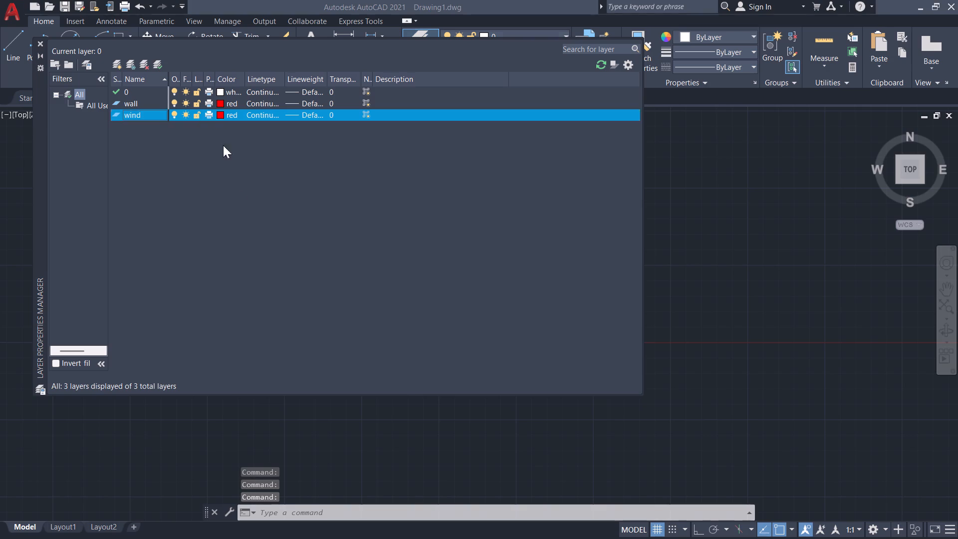
left_click(423, 300)
left_click(451, 370)
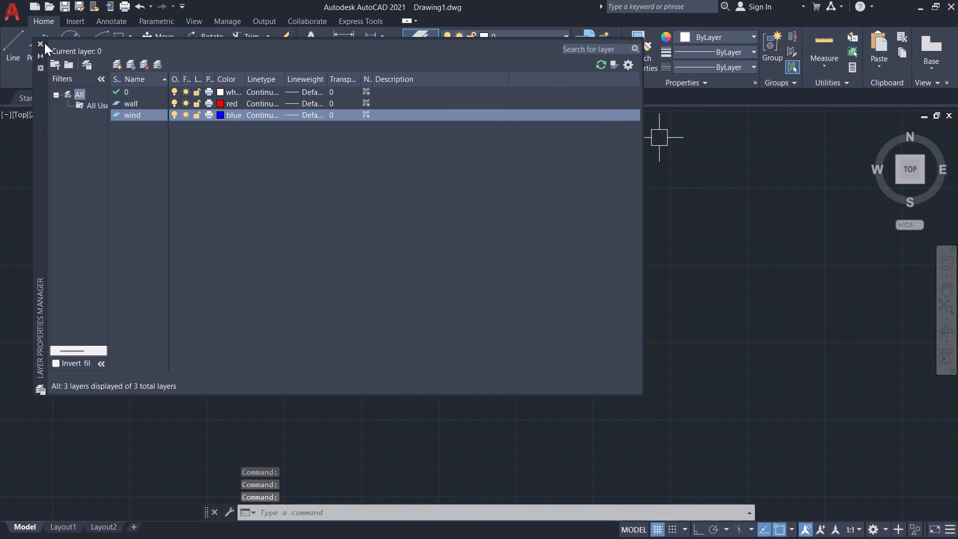
left_click(37, 41)
Make the wall layer current and draw crossing vertical and horizontal construction lines with Ortho on.
key("x")
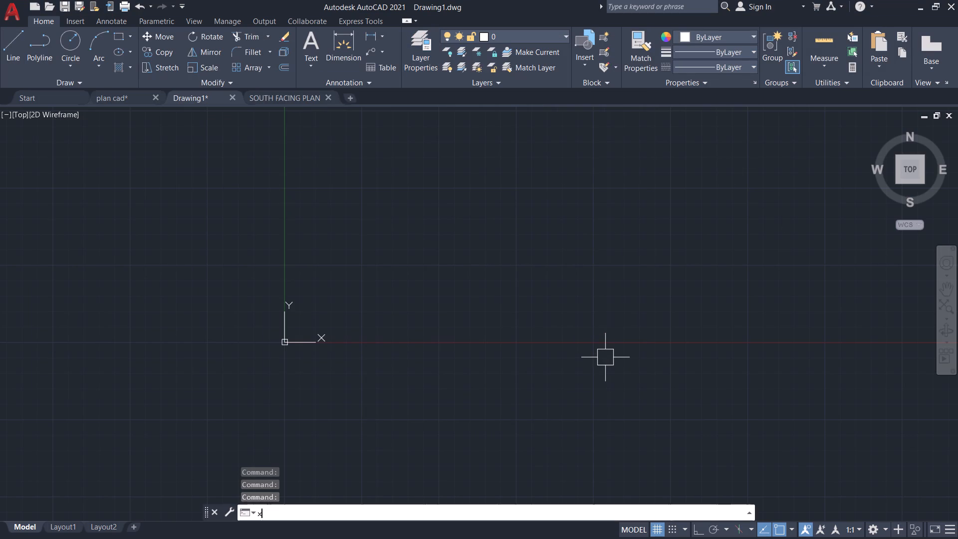
double_click(555, 38)
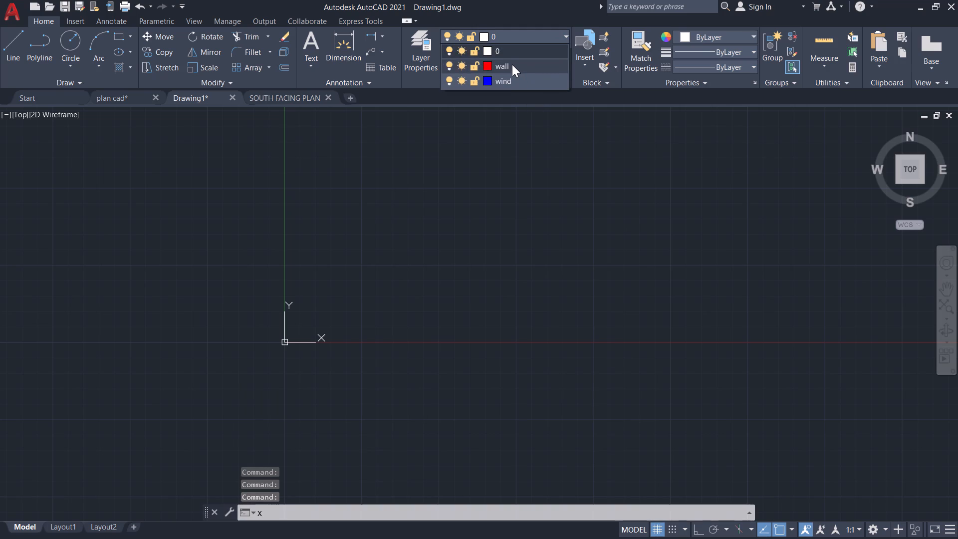
left_click(512, 64)
type("xl")
key("Return")
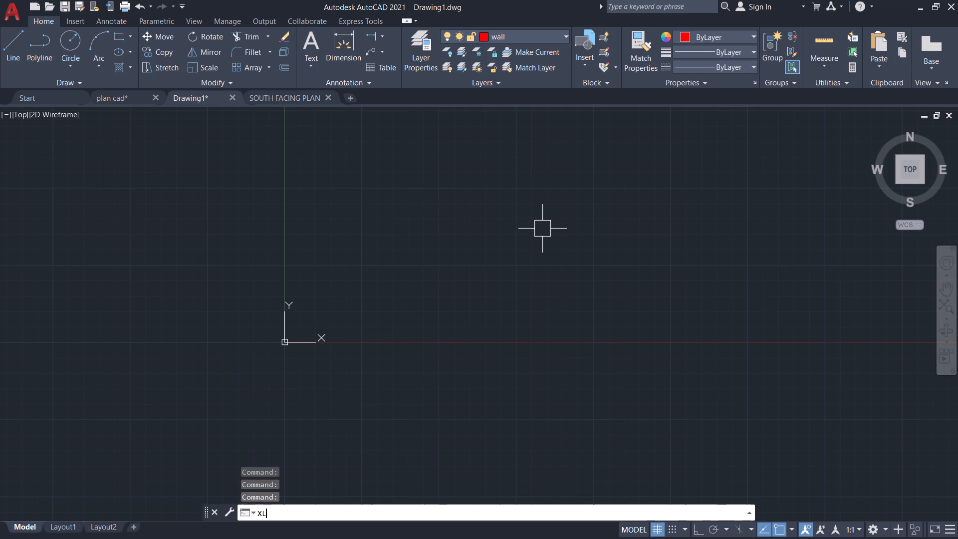
left_click_drag(478, 345, 479, 329)
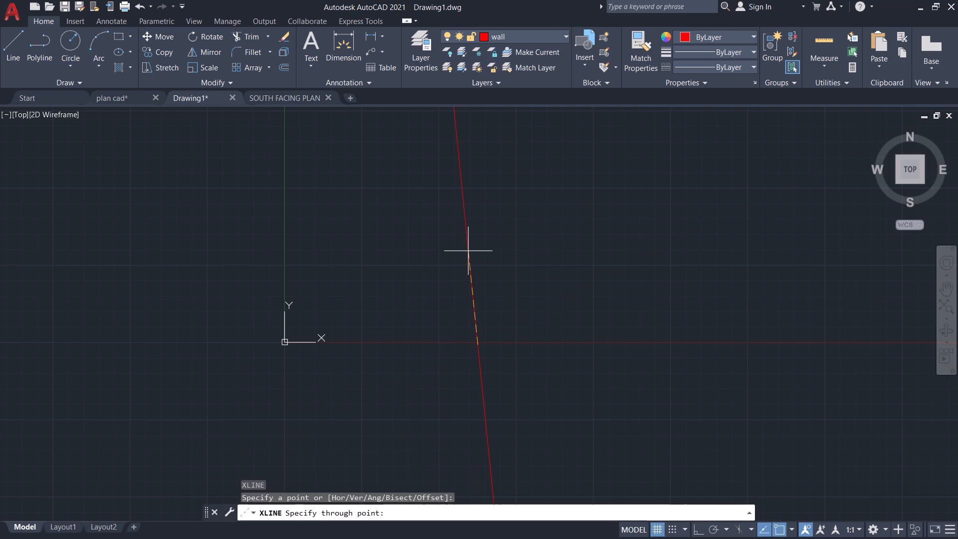
key("F8")
left_click(476, 222)
left_click(265, 266)
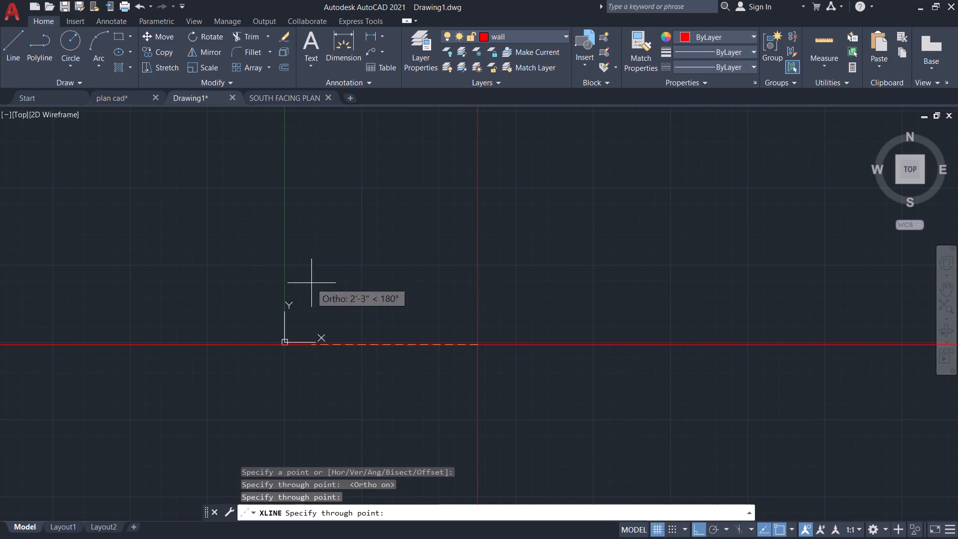
key("Escape")
Offset the vertical construction line 28' to its right.
left_click_drag(574, 437, 507, 353)
left_click(369, 247)
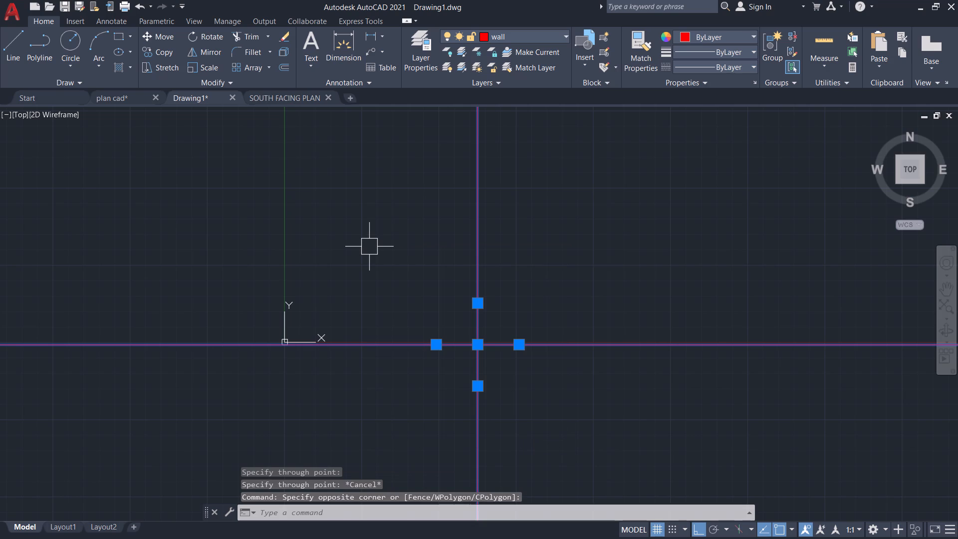
key("z")
key("Return")
key("a")
key("Return")
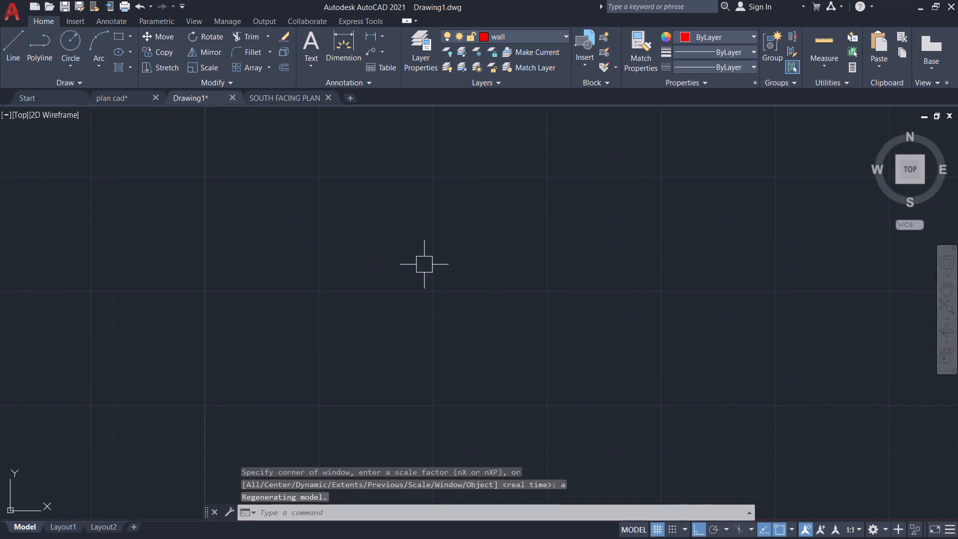
scroll(433, 266, "down", 8)
middle_click_drag(552, 333, 468, 291)
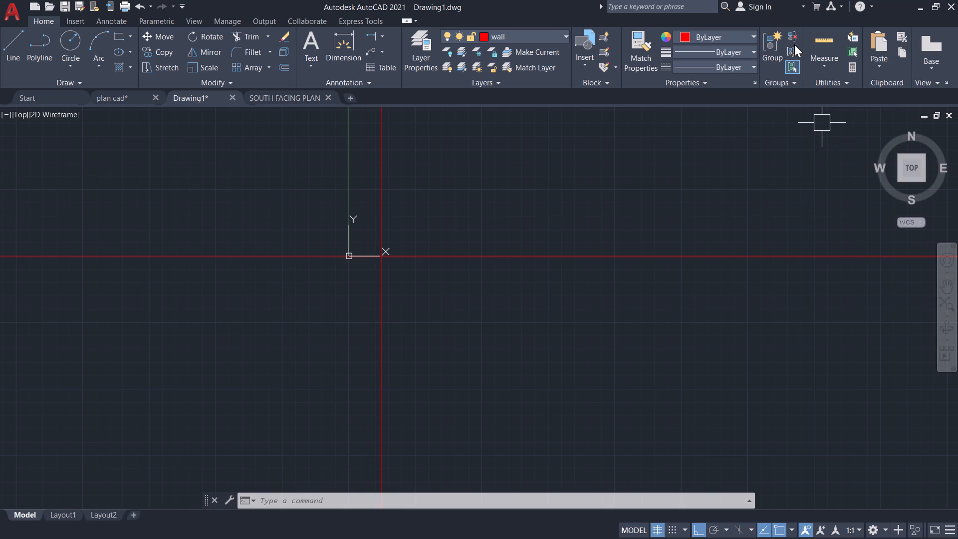
type("of")
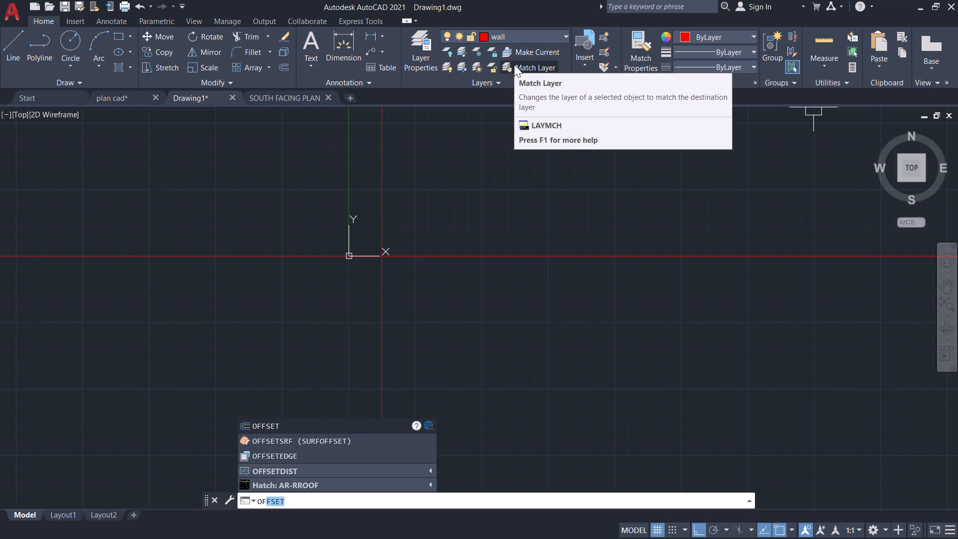
key("Return")
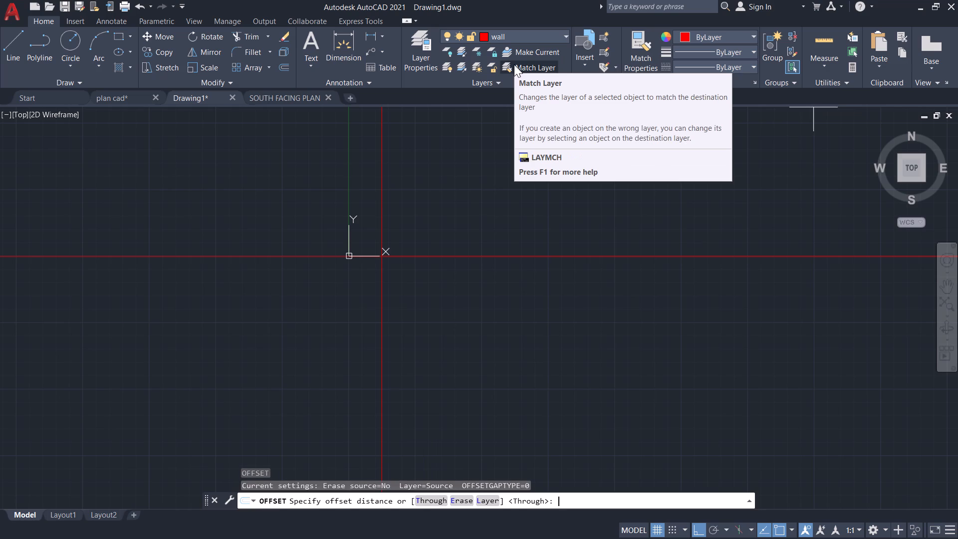
type("28'")
key("Return")
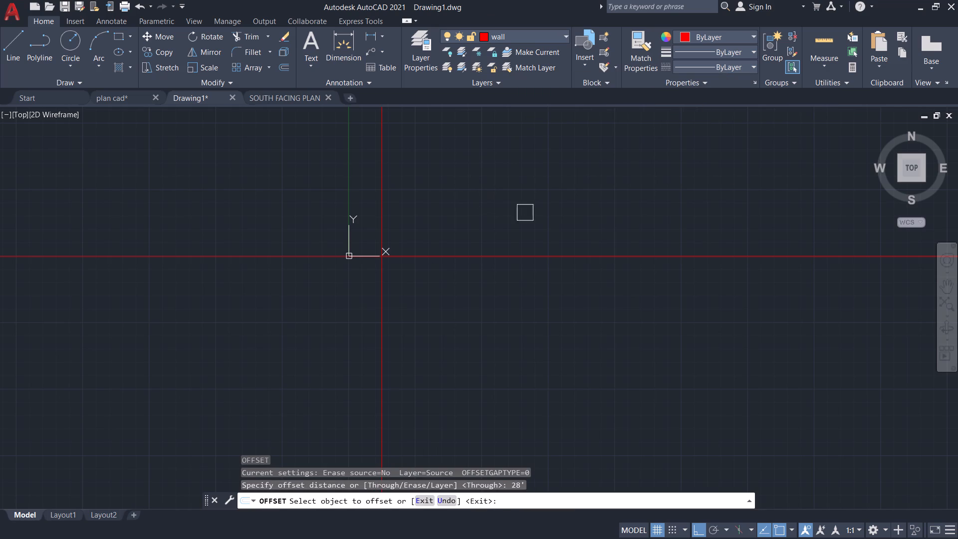
left_click(379, 322)
left_click(605, 320)
scroll(605, 317, "down", 3)
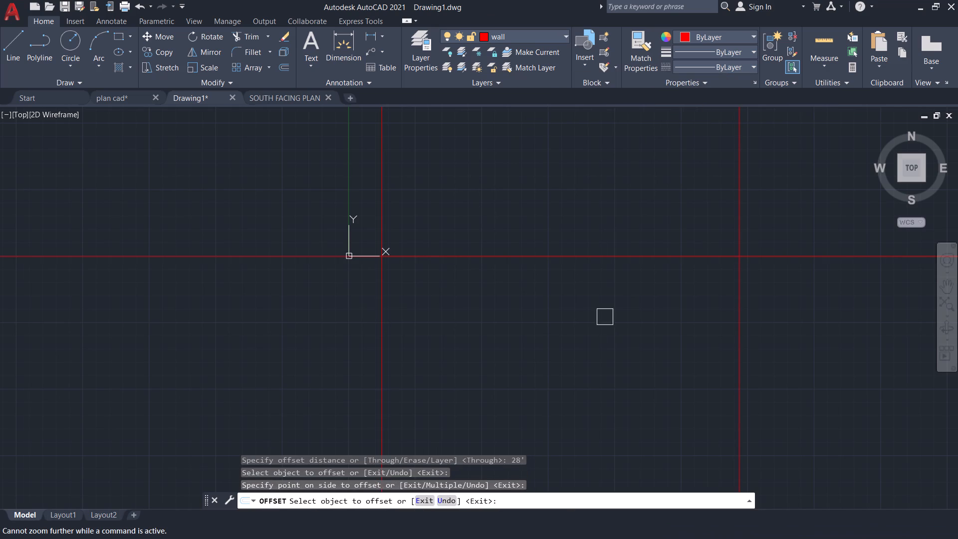
scroll(605, 317, "down", 7)
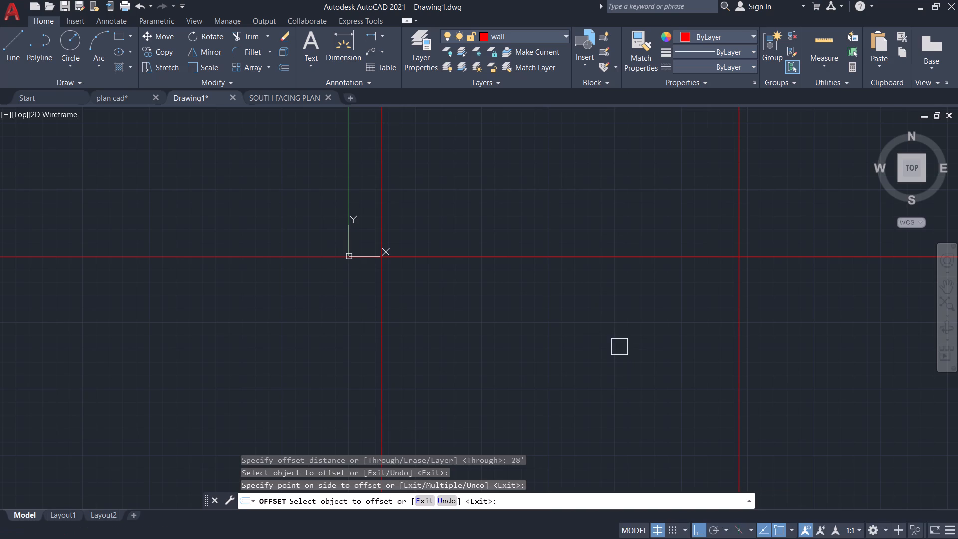
scroll(615, 347, "down", 4)
left_click(591, 311)
key("grave")
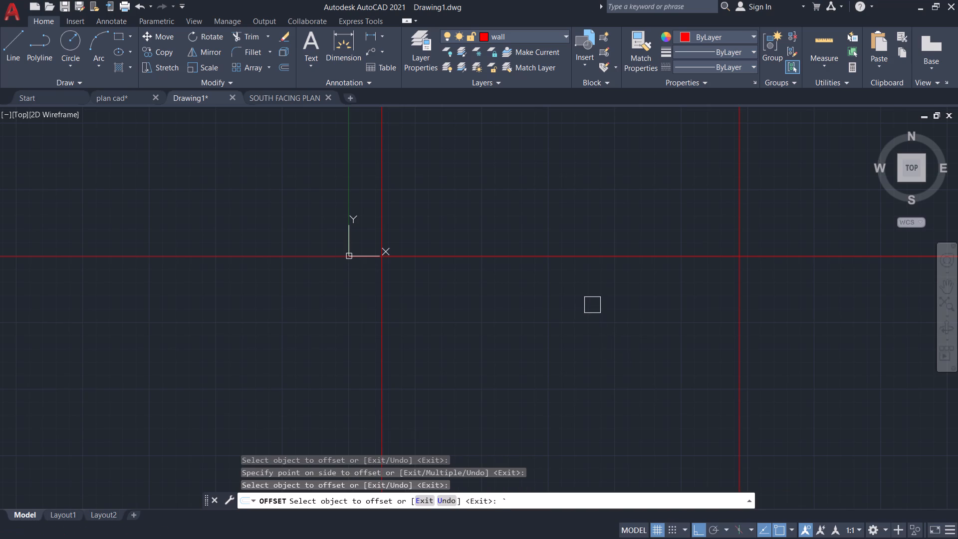
key("Escape")
key("Escape")
Offset the horizontal construction line 45' downward.
scroll(594, 299, "down", 7)
scroll(610, 324, "up", 3)
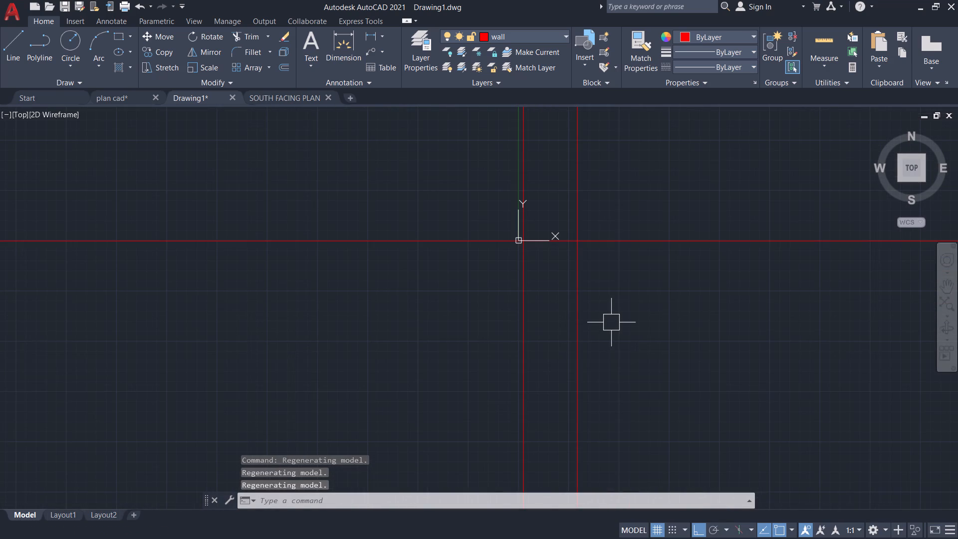
key("space")
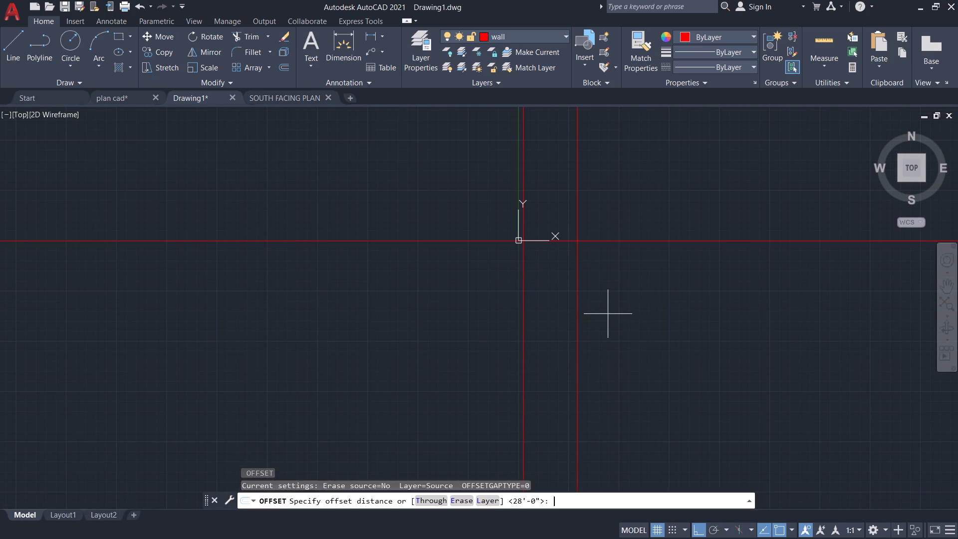
key("space")
key("space")
key("space")
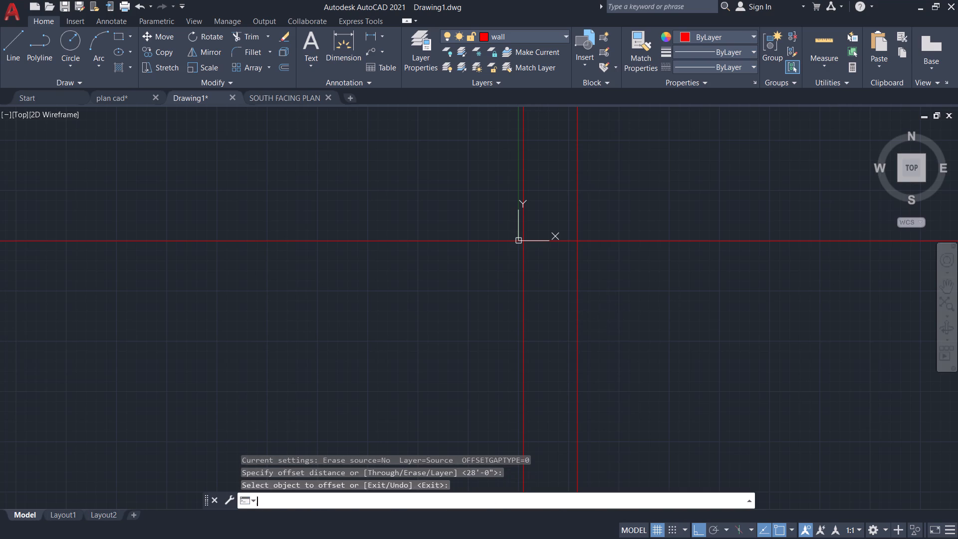
type("45'")
key("Return")
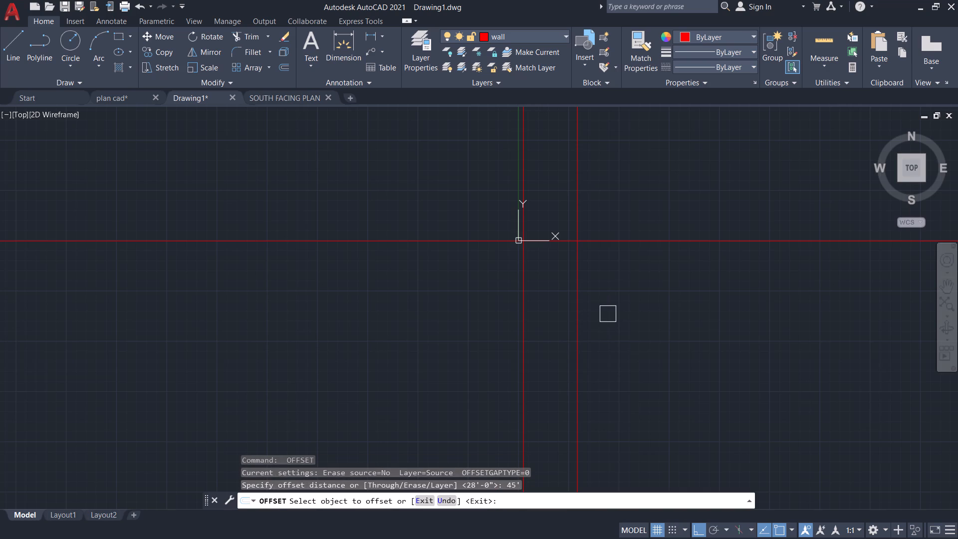
left_click_drag(623, 241, 623, 263)
left_click(654, 424)
scroll(561, 293, "up", 2)
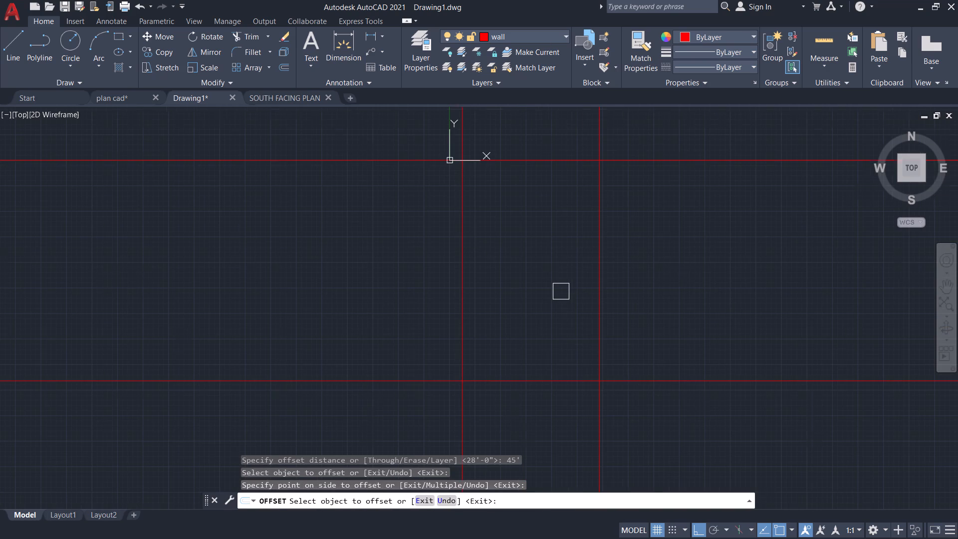
Offset all four boundary lines 9" inward to form the outer wall thickness.
key("space")
key("space")
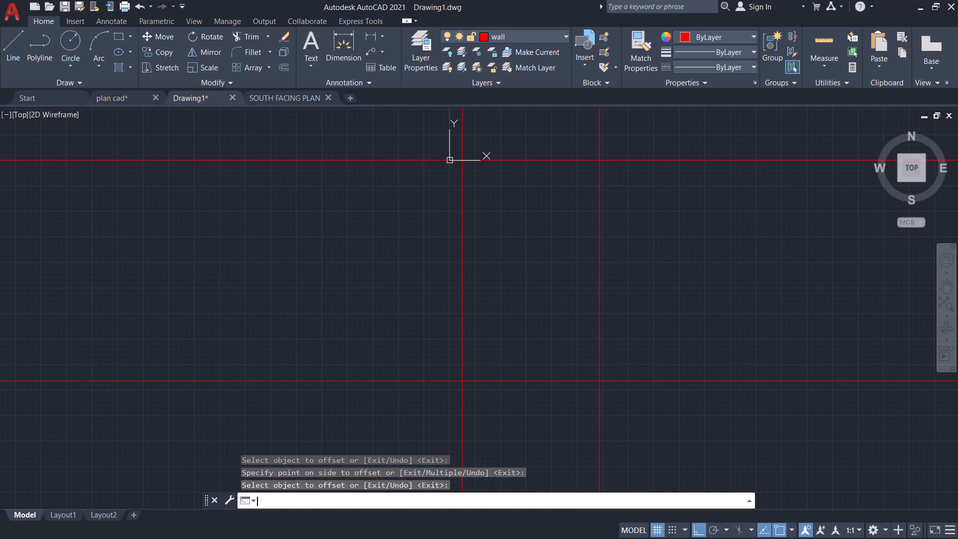
type("9\"")
key("Return")
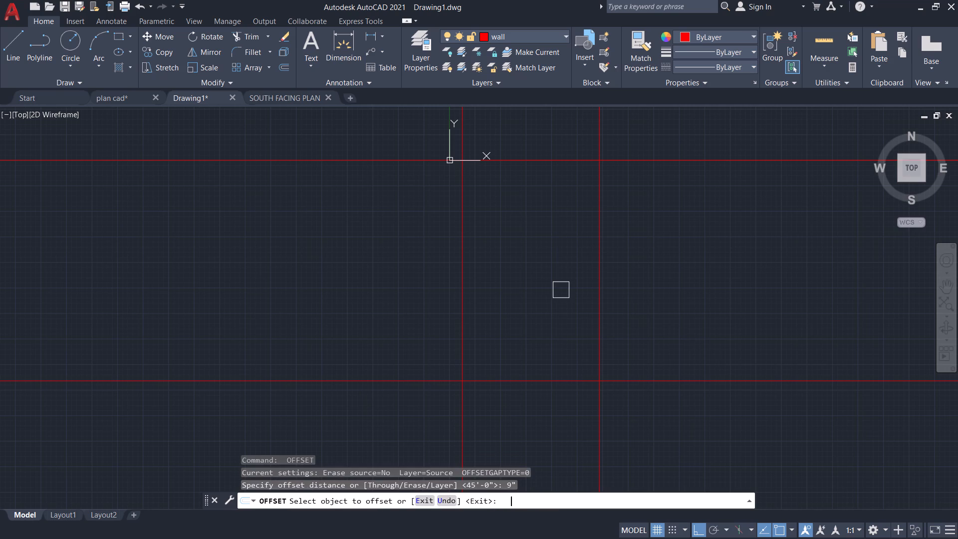
left_click(598, 257)
left_click(542, 253)
left_click_drag(465, 241, 482, 242)
left_click(605, 249)
left_click(566, 165)
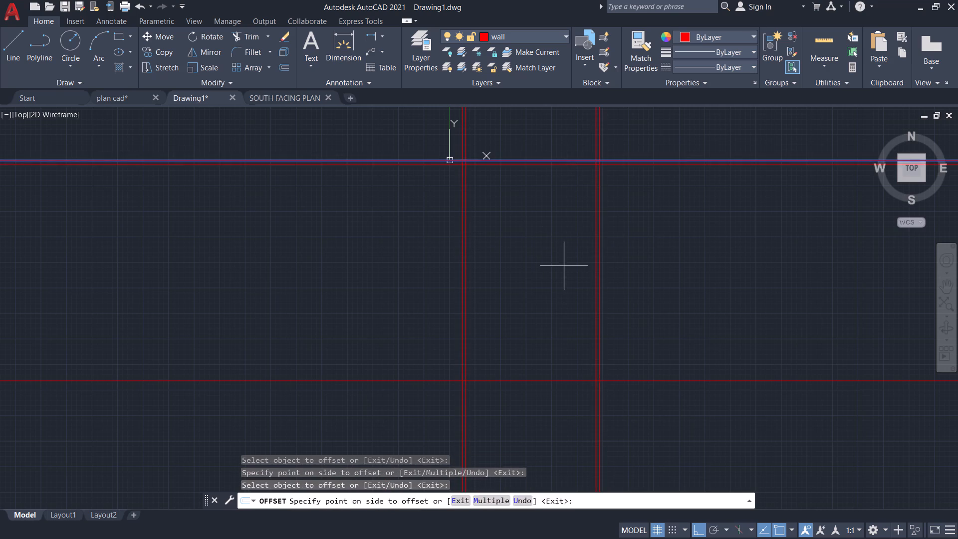
left_click(561, 279)
left_click_drag(563, 379, 553, 349)
left_click(543, 291)
key("Escape")
key("Escape")
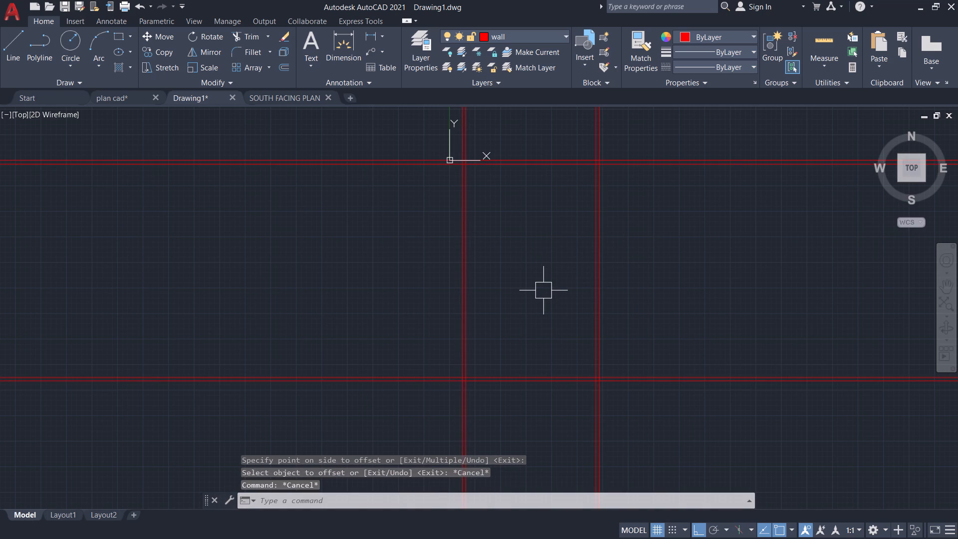
Fillet the outermost wall lines with zero radius at the two bottom corners of the outline.
key("f")
key("Return")
scroll(545, 357, "up", 3)
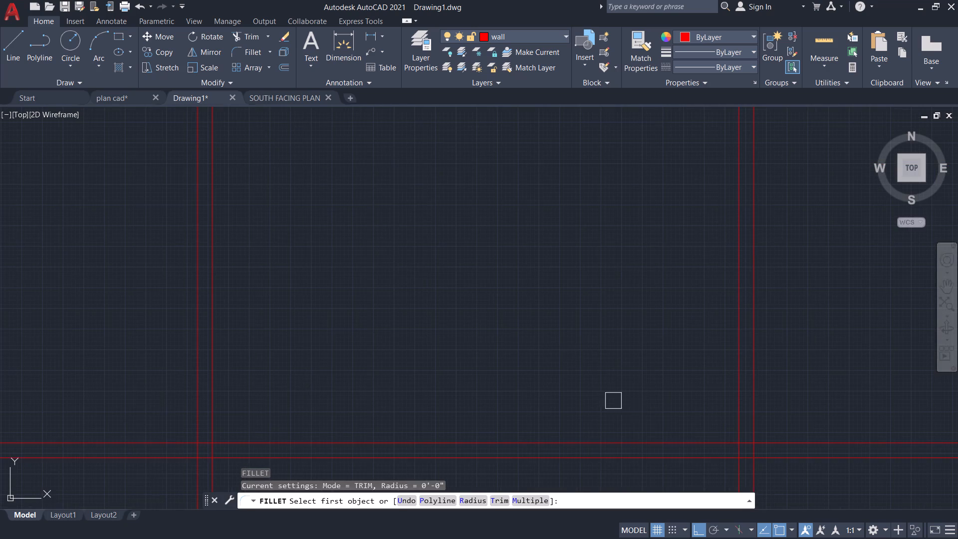
left_click_drag(686, 461, 694, 455)
left_click(759, 412)
key("space")
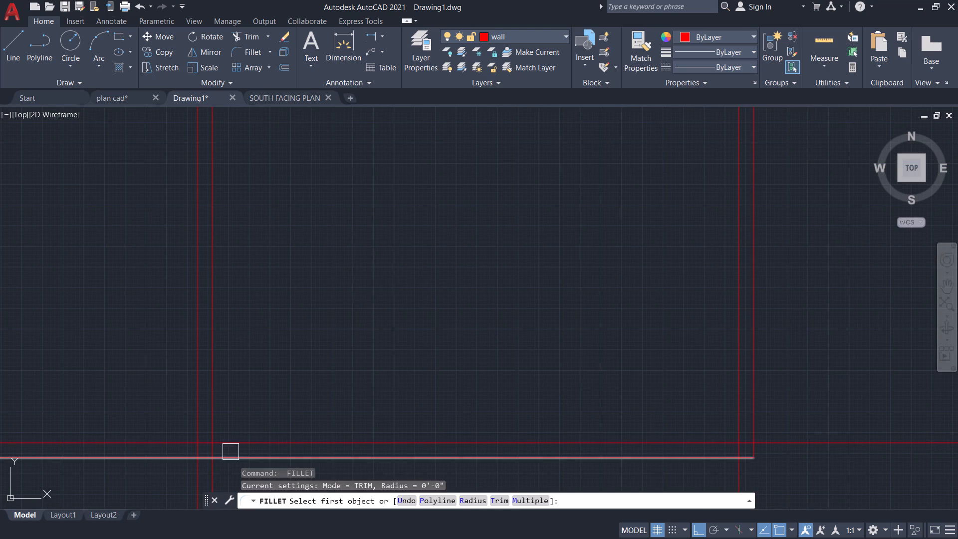
left_click_drag(238, 458, 236, 453)
left_click(199, 420)
Fillet the outermost wall lines with zero radius at the two top corners of the outline.
scroll(542, 262, "down", 3)
middle_click_drag(542, 242, 498, 363)
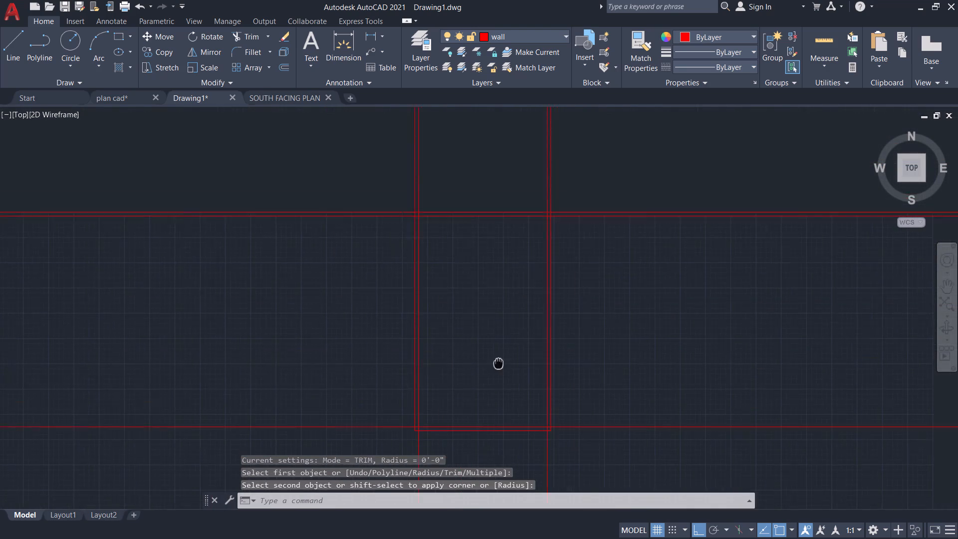
middle_click_drag(498, 363, 498, 365)
key("space")
scroll(555, 210, "up", 3)
left_click(547, 223)
left_click(500, 179)
key("space")
scroll(297, 295, "down", 2)
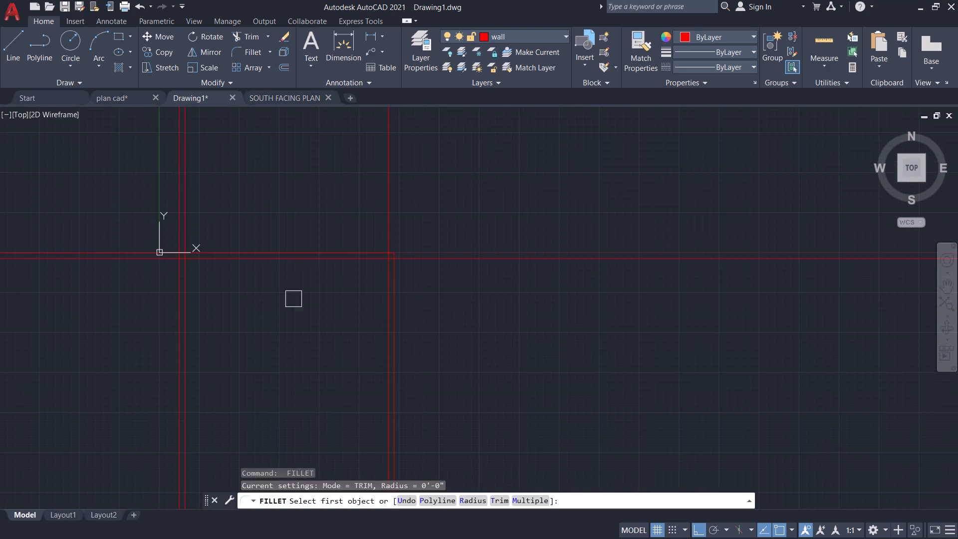
scroll(191, 280, "up", 2)
left_click_drag(152, 249, 157, 244)
left_click(208, 204)
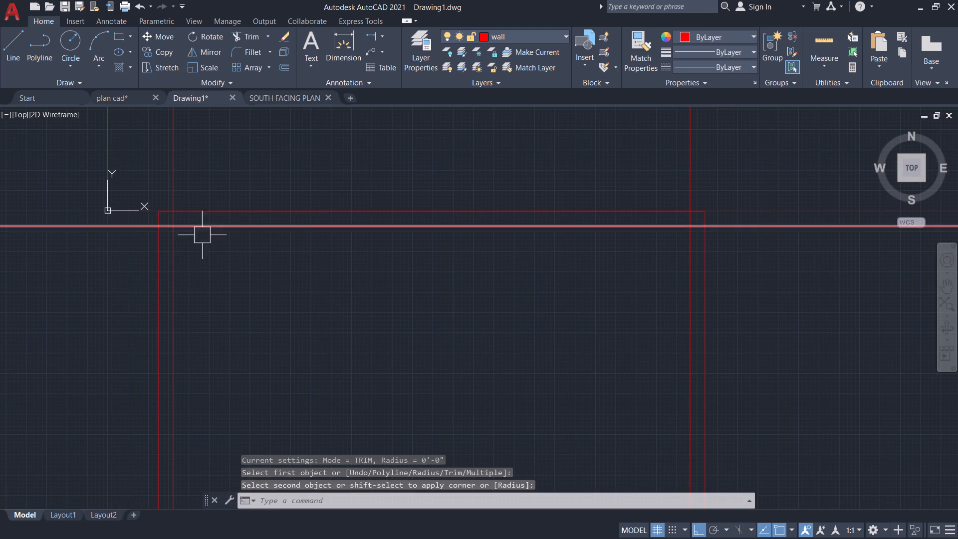
Fillet the inner wall lines with zero radius at the two top corners.
key("space")
left_click_drag(171, 259, 179, 251)
left_click(222, 230)
key("space")
left_click_drag(689, 276, 683, 271)
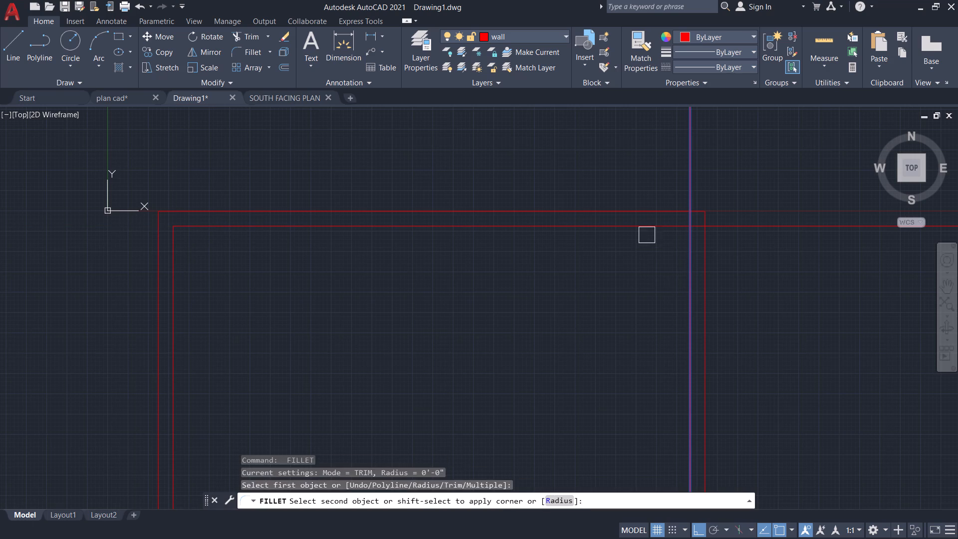
left_click(647, 235)
left_click(646, 232)
Fillet the inner wall lines with zero radius at the two bottom corners.
scroll(637, 250, "down", 4)
middle_click_drag(611, 283, 607, 161)
scroll(611, 267, "up", 1)
scroll(547, 260, "up", 3)
middle_click_drag(481, 429, 527, 184)
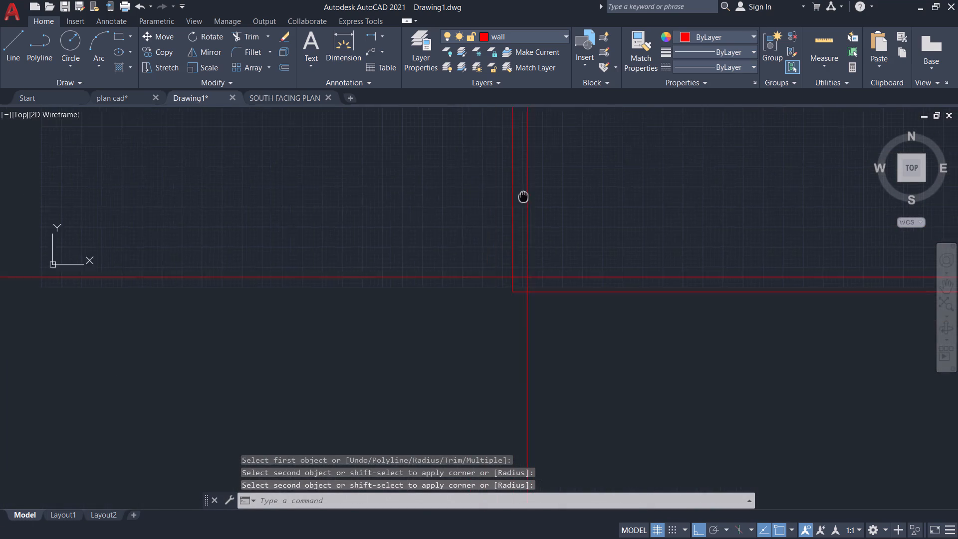
middle_click_drag(527, 184, 540, 137)
key("space")
left_click_drag(586, 220, 565, 199)
left_click(545, 189)
scroll(577, 229, "down", 3)
middle_click_drag(650, 269, 454, 299)
scroll(460, 287, "up", 3)
key("space")
left_click_drag(589, 213, 593, 207)
left_click(617, 186)
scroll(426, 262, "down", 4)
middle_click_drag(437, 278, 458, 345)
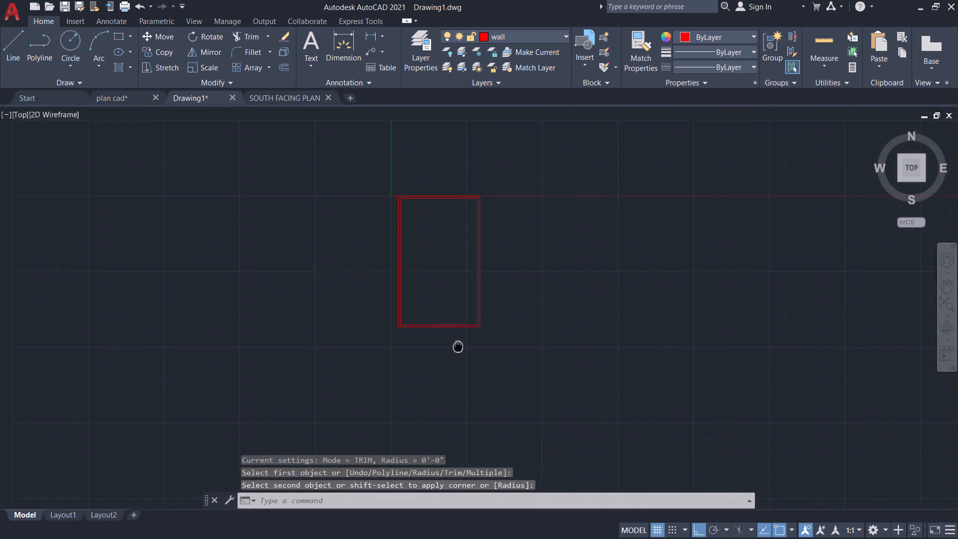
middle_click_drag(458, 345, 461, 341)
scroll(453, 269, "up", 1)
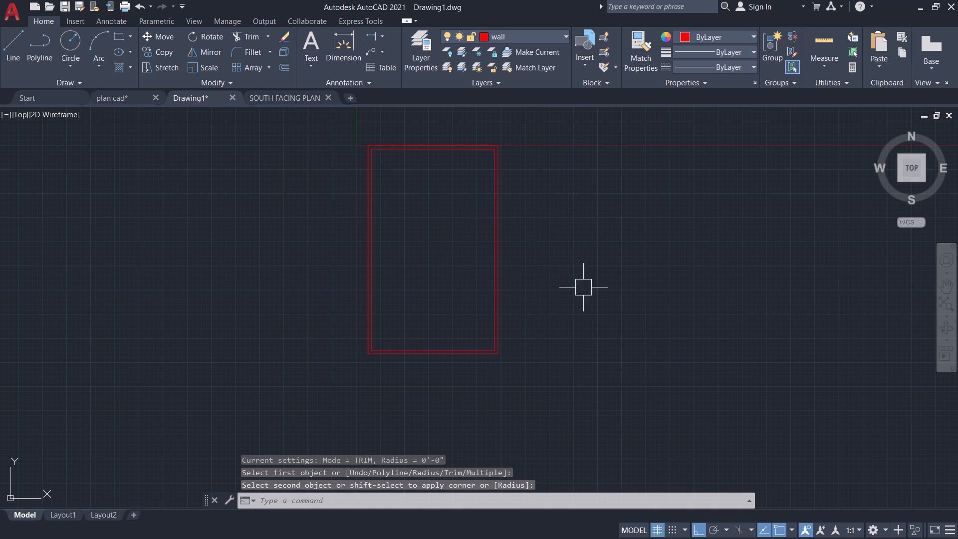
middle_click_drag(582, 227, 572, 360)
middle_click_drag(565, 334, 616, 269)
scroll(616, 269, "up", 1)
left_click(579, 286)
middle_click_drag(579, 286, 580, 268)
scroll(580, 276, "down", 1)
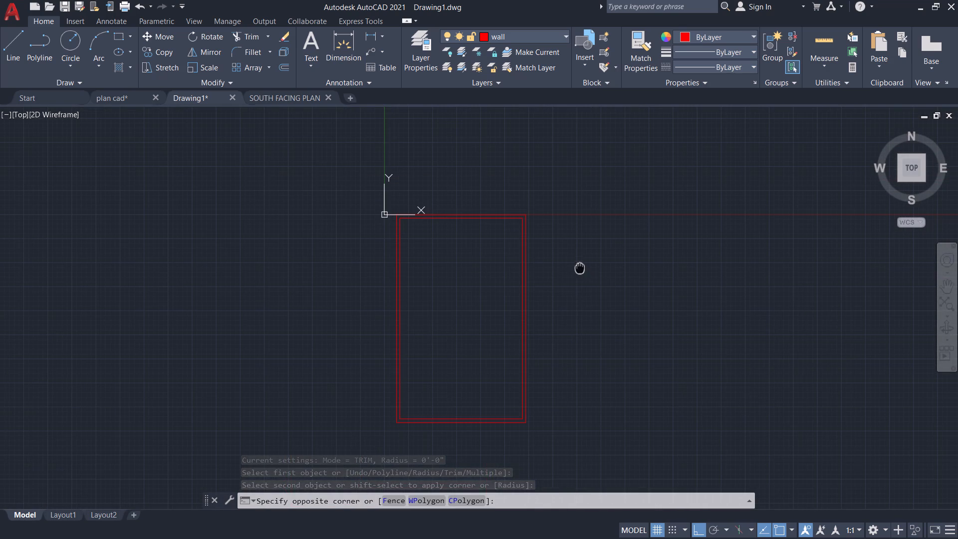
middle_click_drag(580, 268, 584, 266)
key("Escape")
Move the complete double-line wall outline horizontally to the right, farther from the drawing origin.
left_click_drag(575, 428, 557, 403)
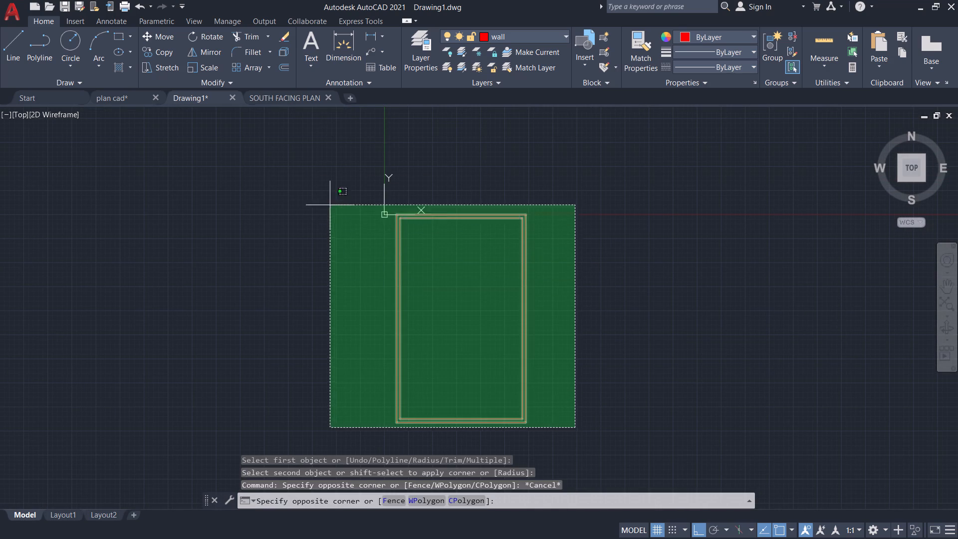
left_click(330, 205)
key("m")
key("Return")
left_click_drag(446, 287, 460, 287)
left_click(510, 290)
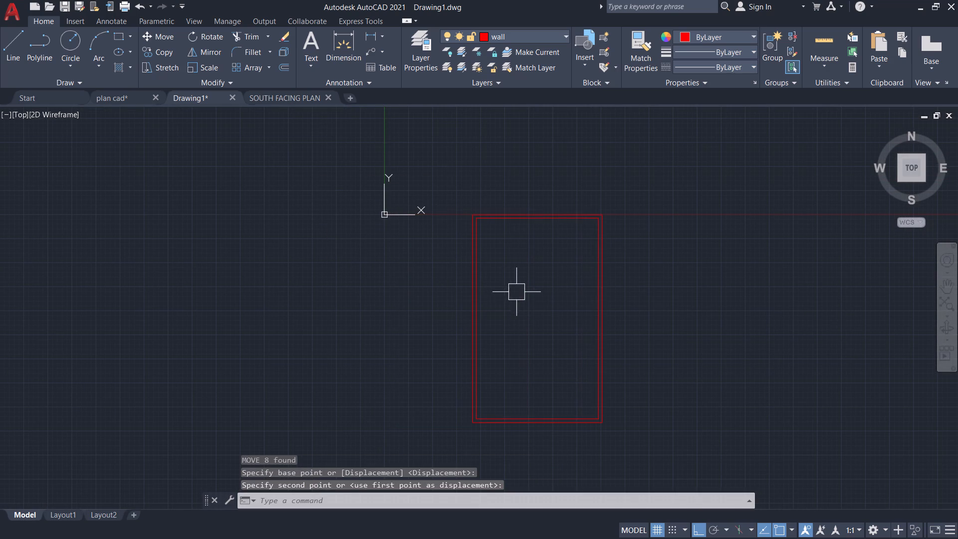
key("Escape")
Offset the inner line of the left outer wall 6'6" to the right.
scroll(552, 242, "up", 2)
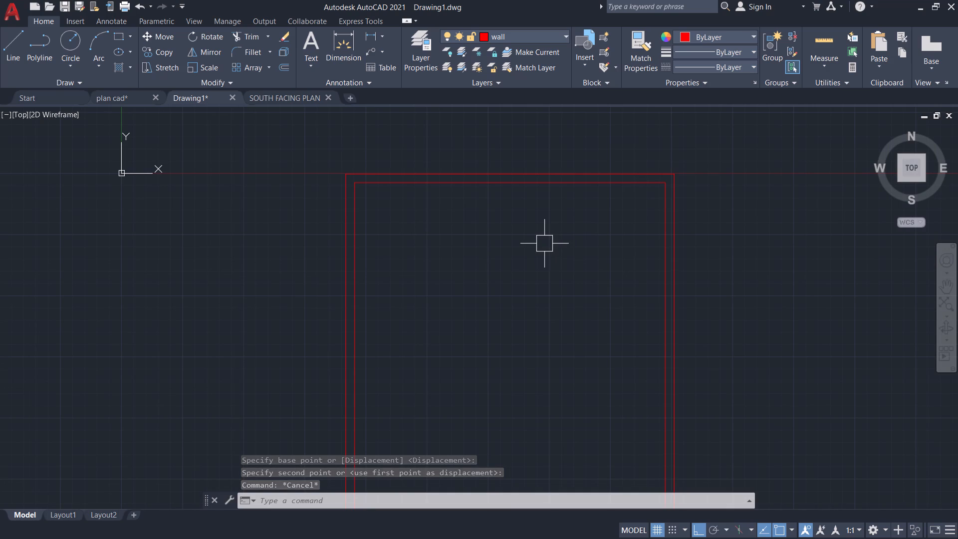
type("of")
key("Return")
type("6'")
type("6\"")
key("Return")
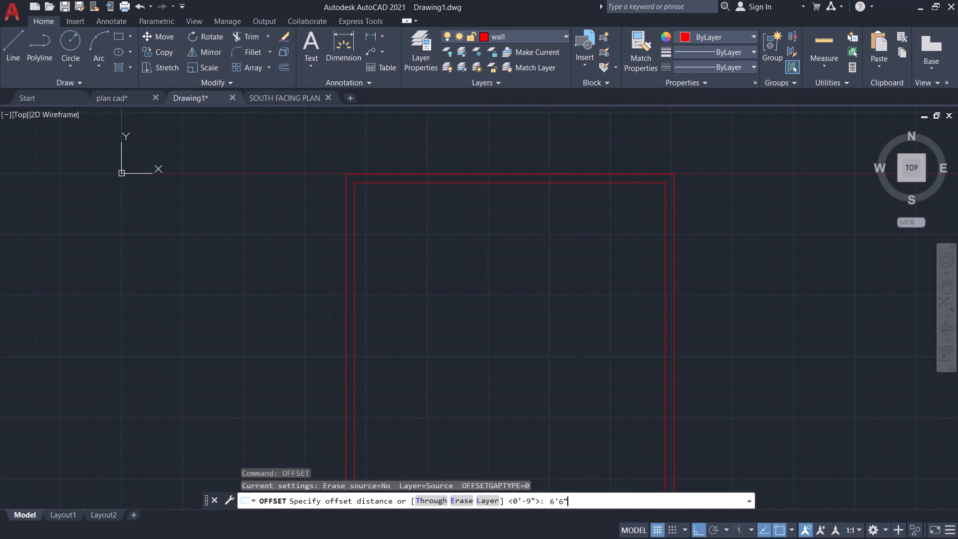
left_click(359, 231)
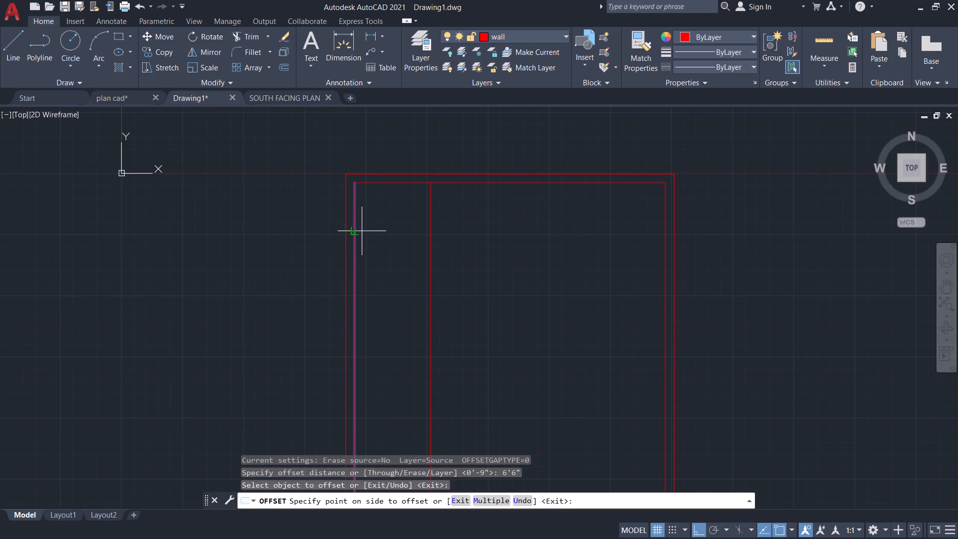
left_click(480, 250)
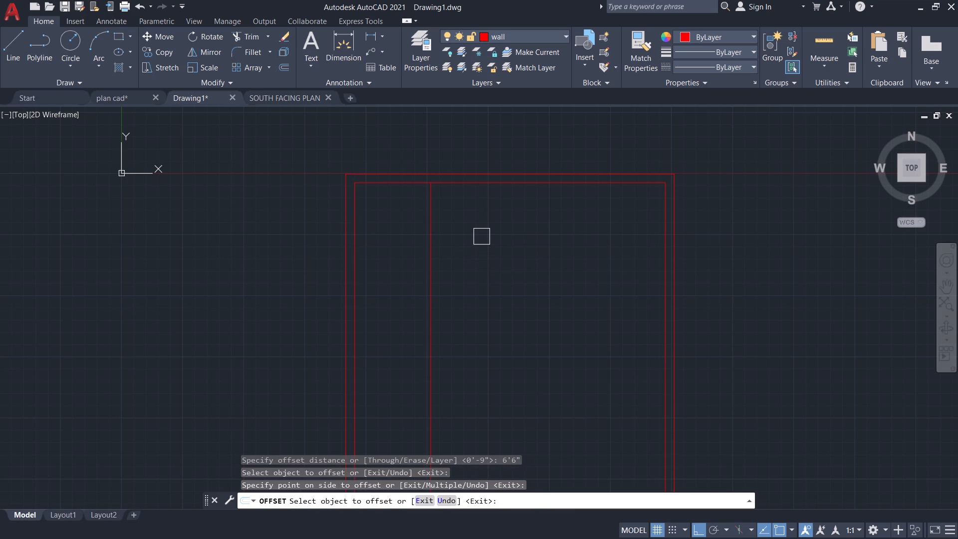
key("space")
Offset the inner line of the top outer wall 9' downward.
key("space")
key("9")
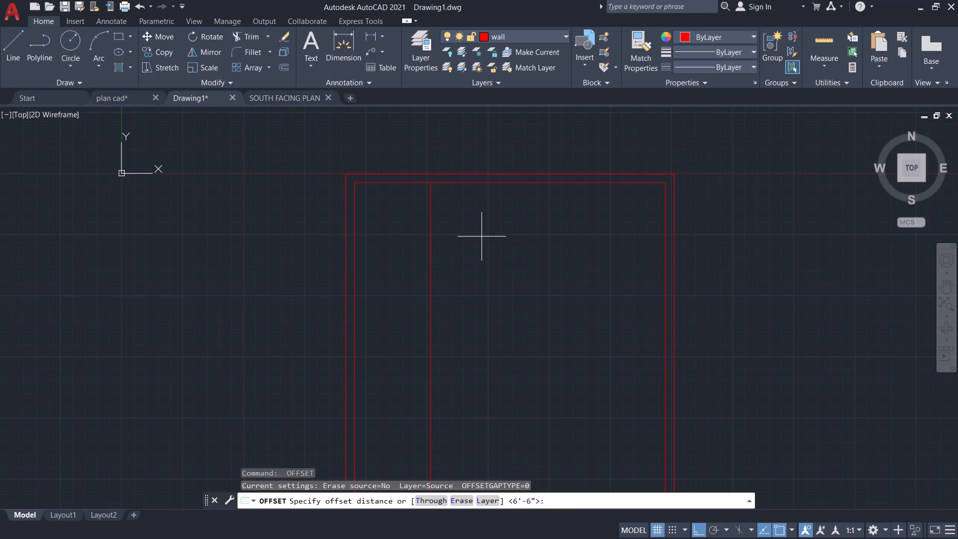
key("apostrophe")
key("Return")
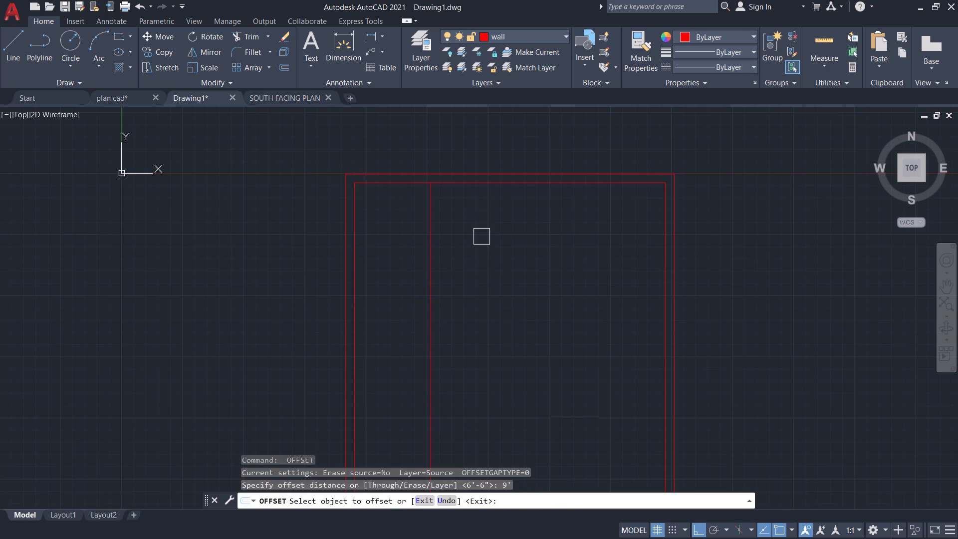
left_click(380, 190)
left_click(408, 331)
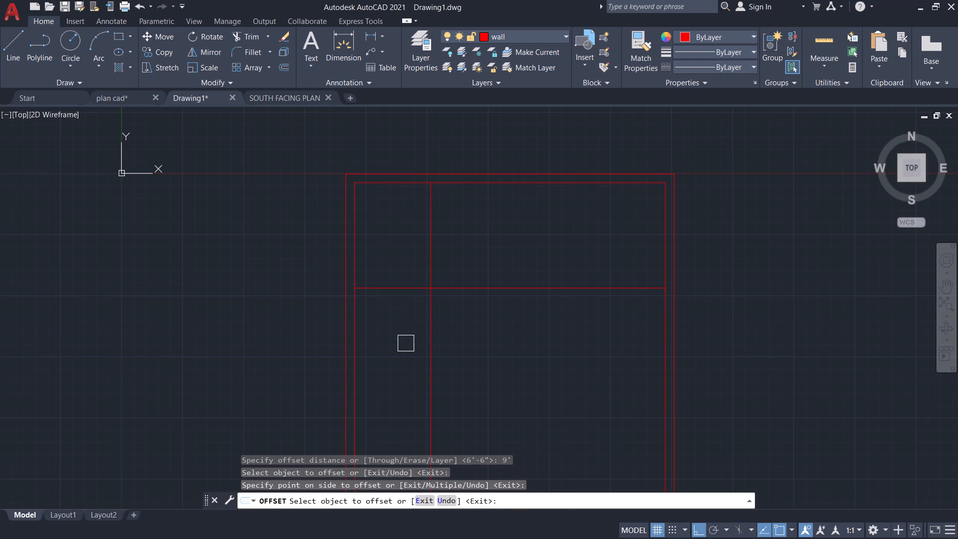
key("space")
Offset the horizontal partition line 4.5" downward and the vertical partition line 4.5" to the right for wall thickness.
key("space")
type("4.5\"")
key("Return")
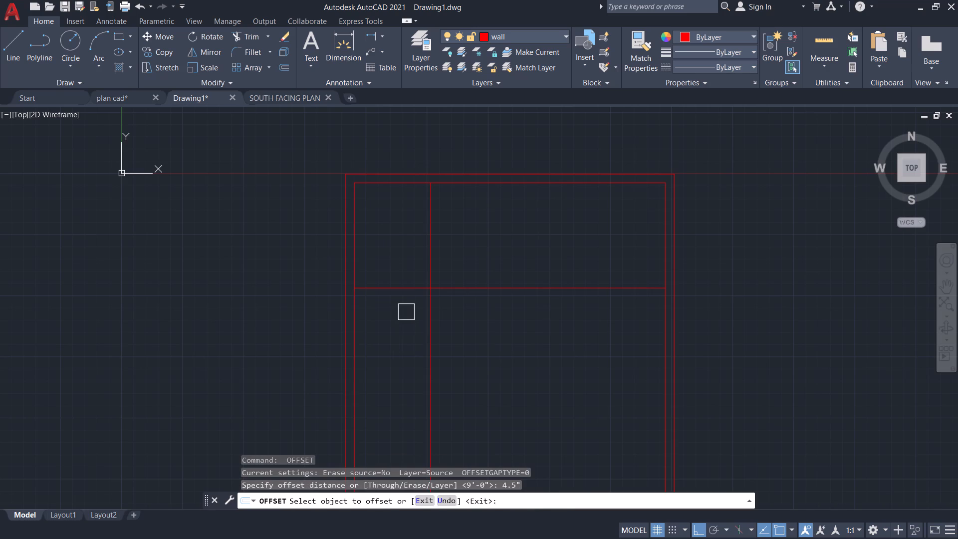
left_click(403, 294)
left_click_drag(401, 346, 402, 333)
left_click(429, 243)
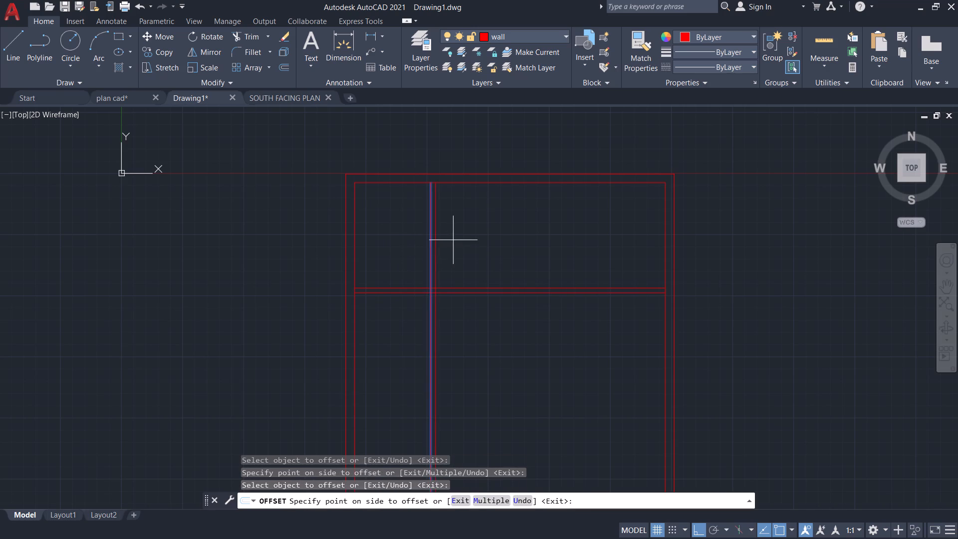
left_click(454, 240)
key("space")
Offset the right-hand line of the vertical partition 9' to the right.
key("space")
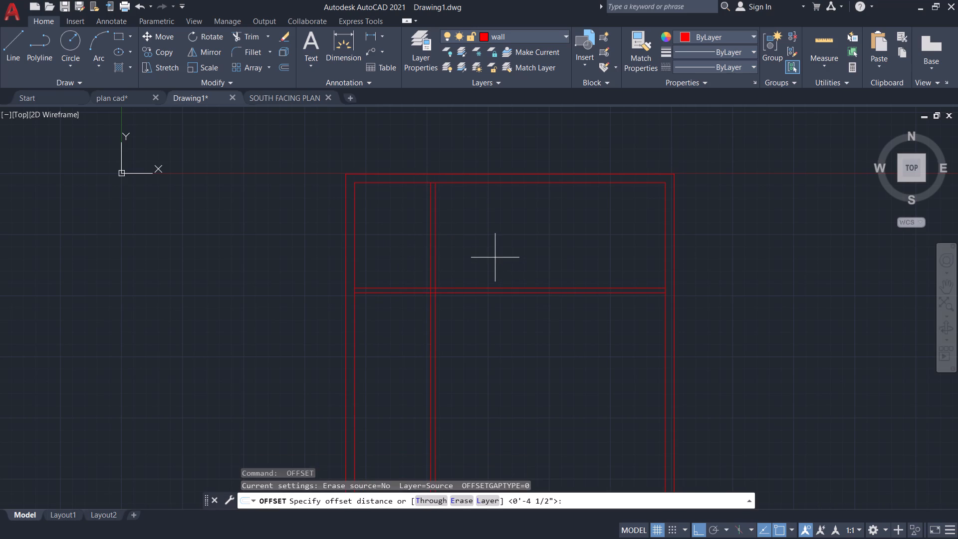
key("9")
key("apostrophe")
key("Return")
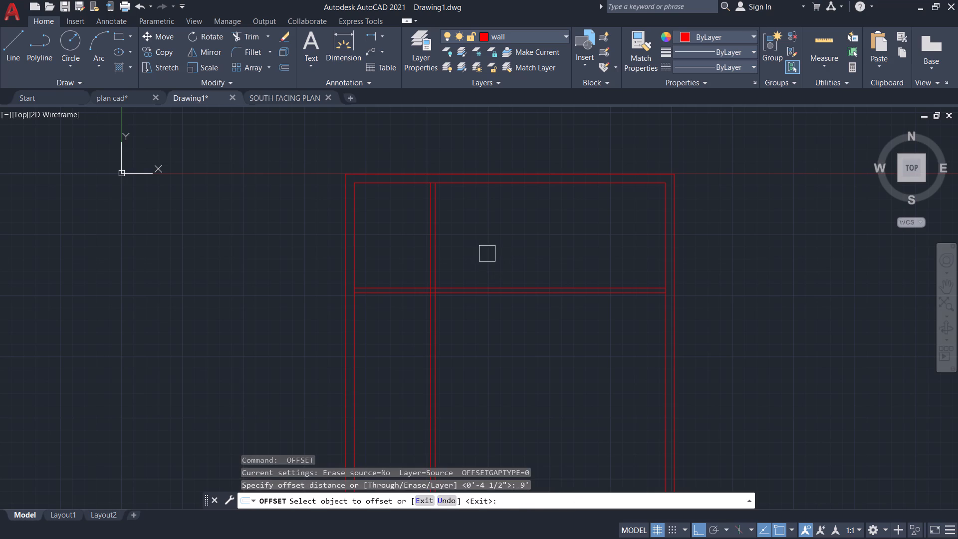
left_click(436, 223)
left_click(541, 228)
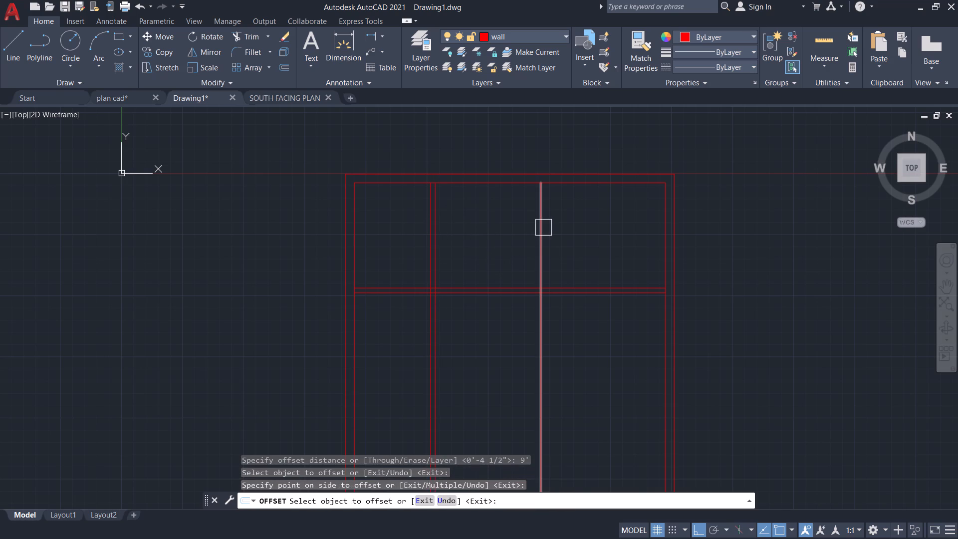
key("space")
Offset the new second vertical partition line 4.5" to the right to give it thickness.
key("space")
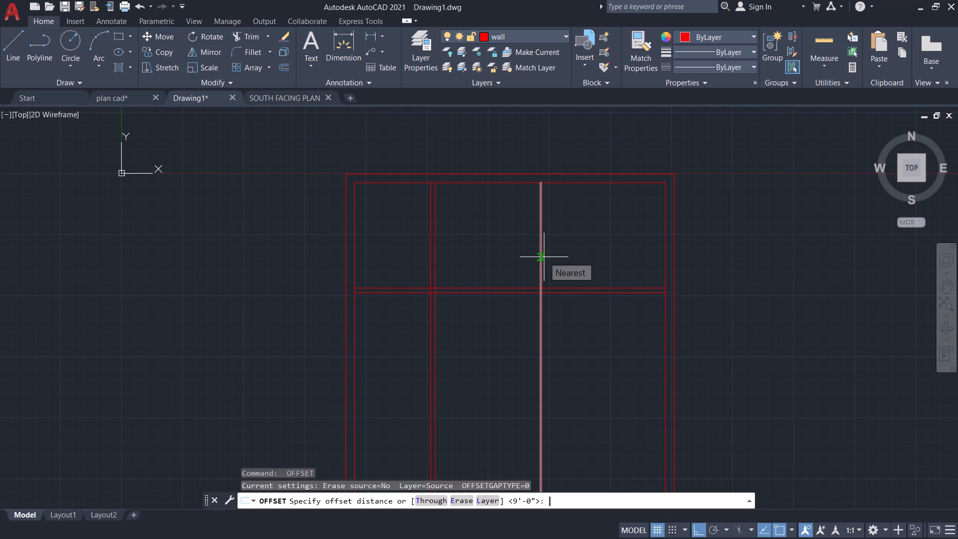
type("4.5\"")
key("Return")
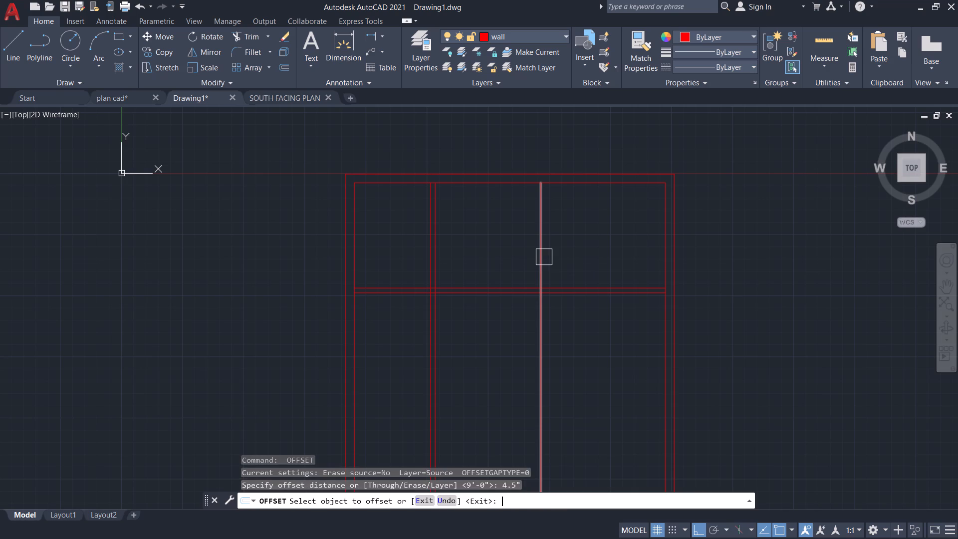
left_click(542, 249)
left_click(560, 248)
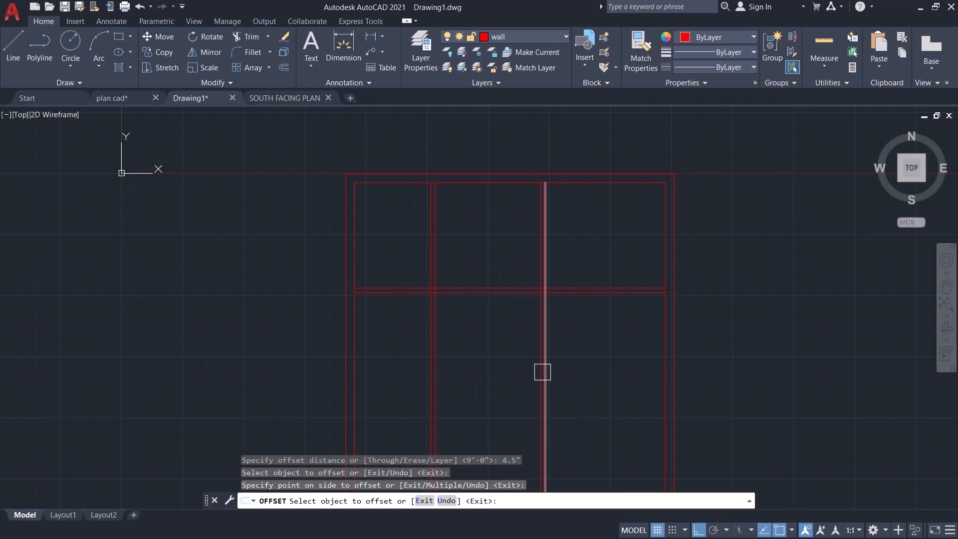
key("Escape")
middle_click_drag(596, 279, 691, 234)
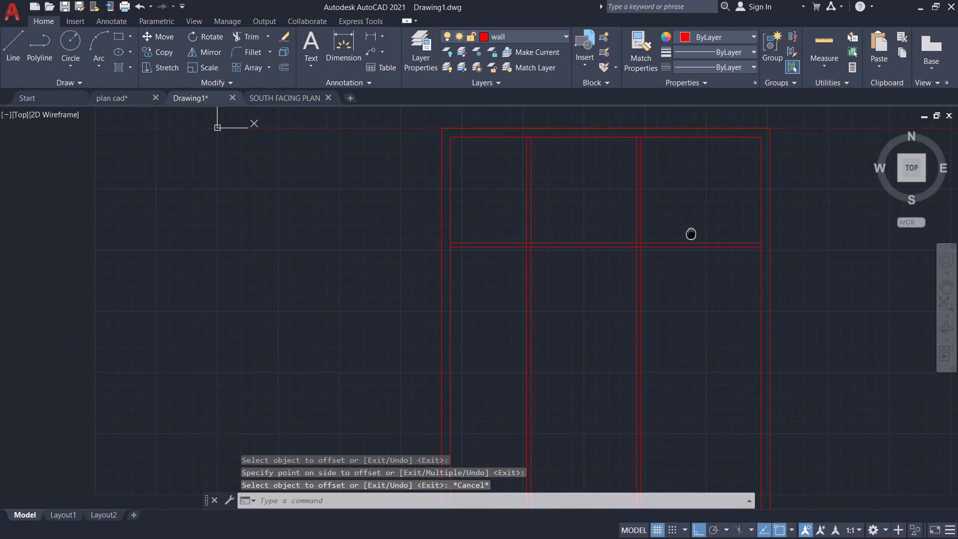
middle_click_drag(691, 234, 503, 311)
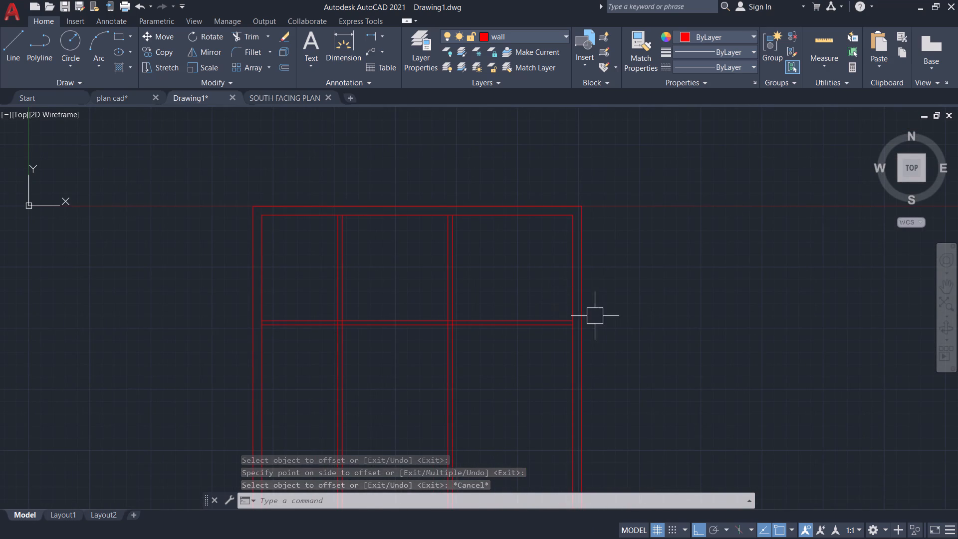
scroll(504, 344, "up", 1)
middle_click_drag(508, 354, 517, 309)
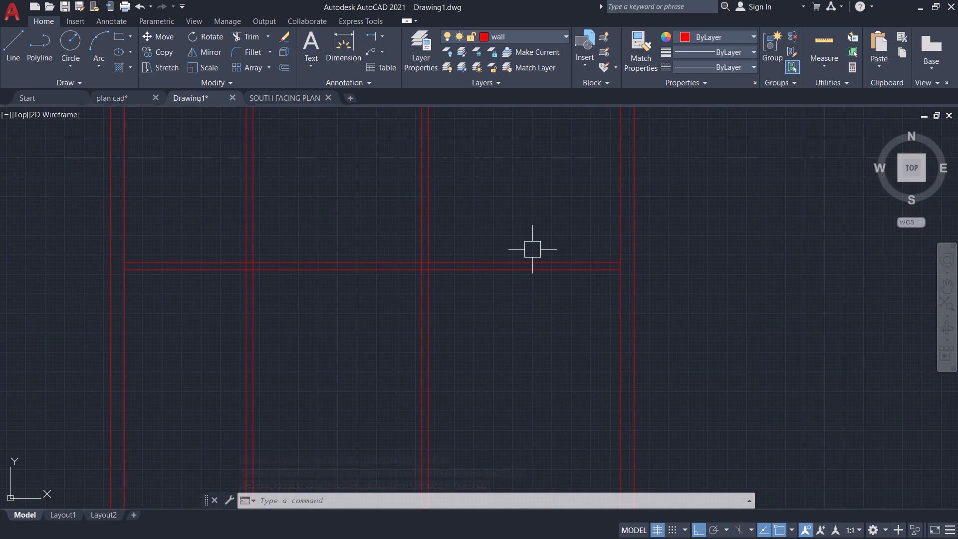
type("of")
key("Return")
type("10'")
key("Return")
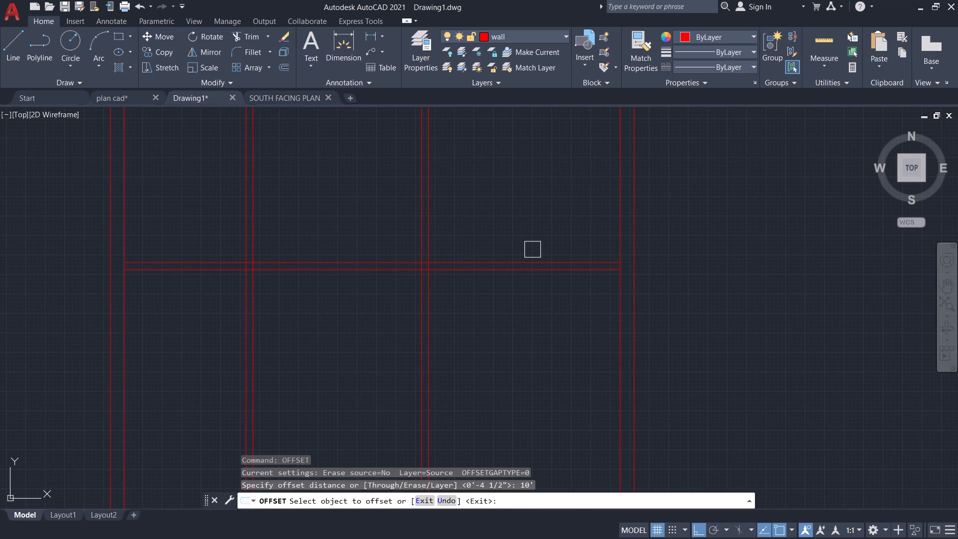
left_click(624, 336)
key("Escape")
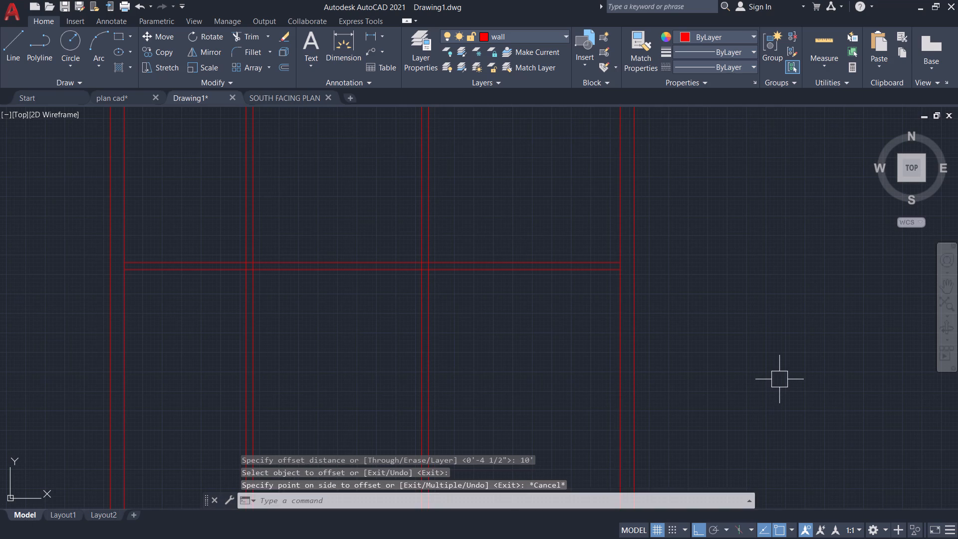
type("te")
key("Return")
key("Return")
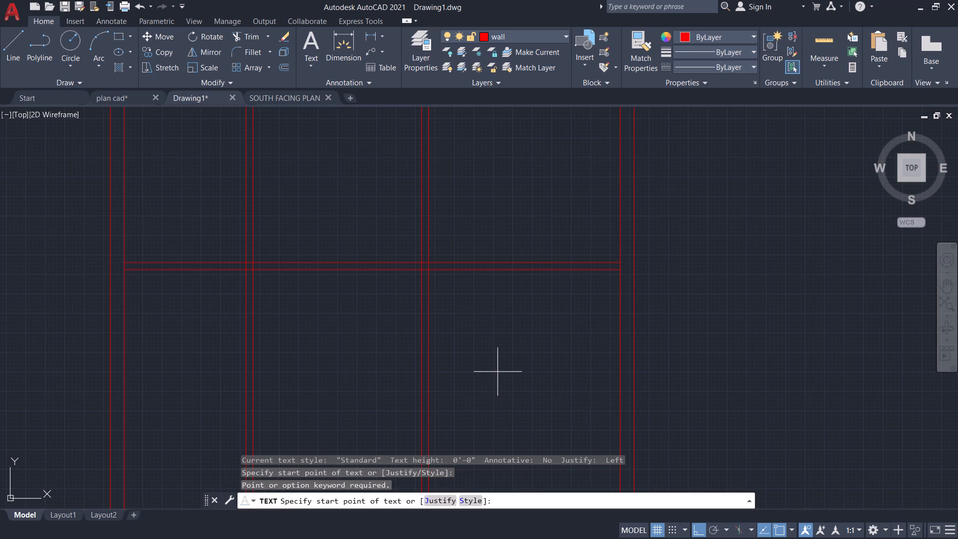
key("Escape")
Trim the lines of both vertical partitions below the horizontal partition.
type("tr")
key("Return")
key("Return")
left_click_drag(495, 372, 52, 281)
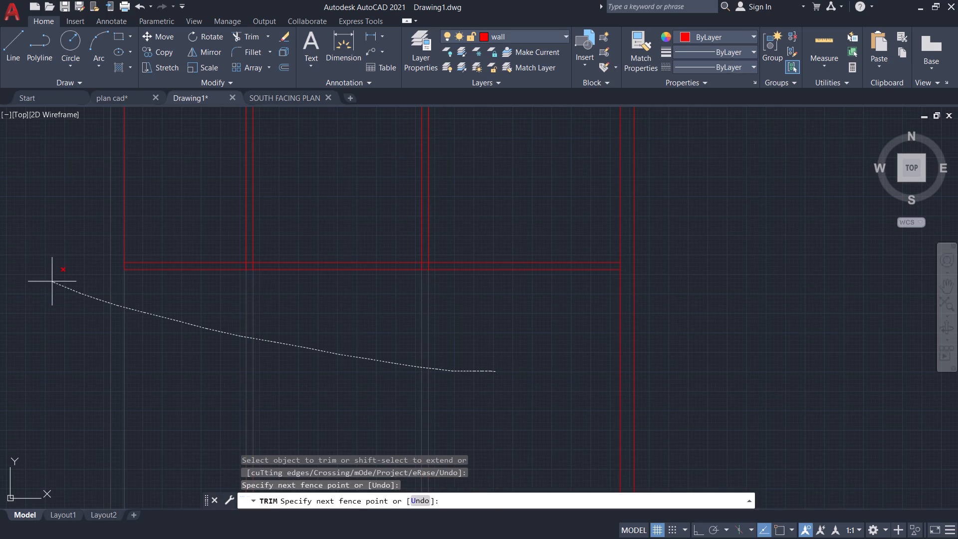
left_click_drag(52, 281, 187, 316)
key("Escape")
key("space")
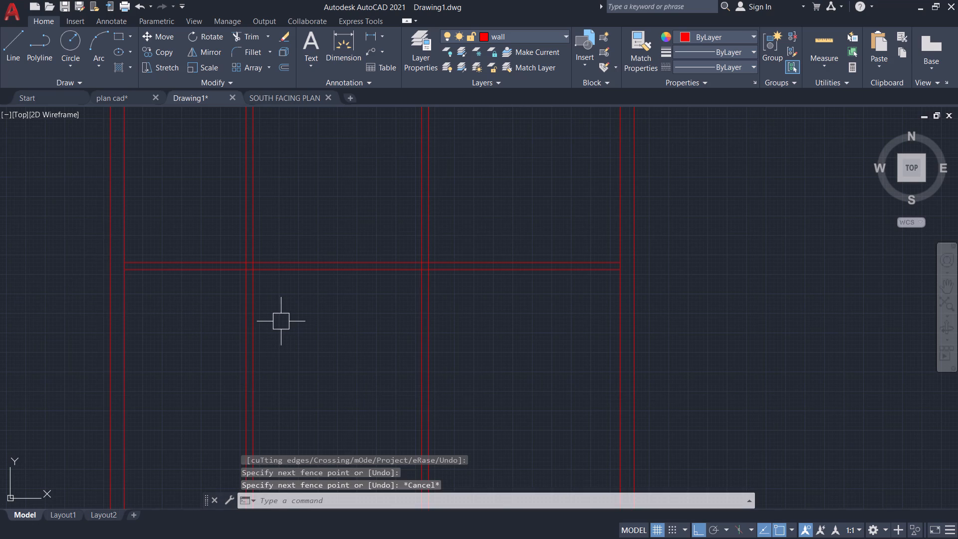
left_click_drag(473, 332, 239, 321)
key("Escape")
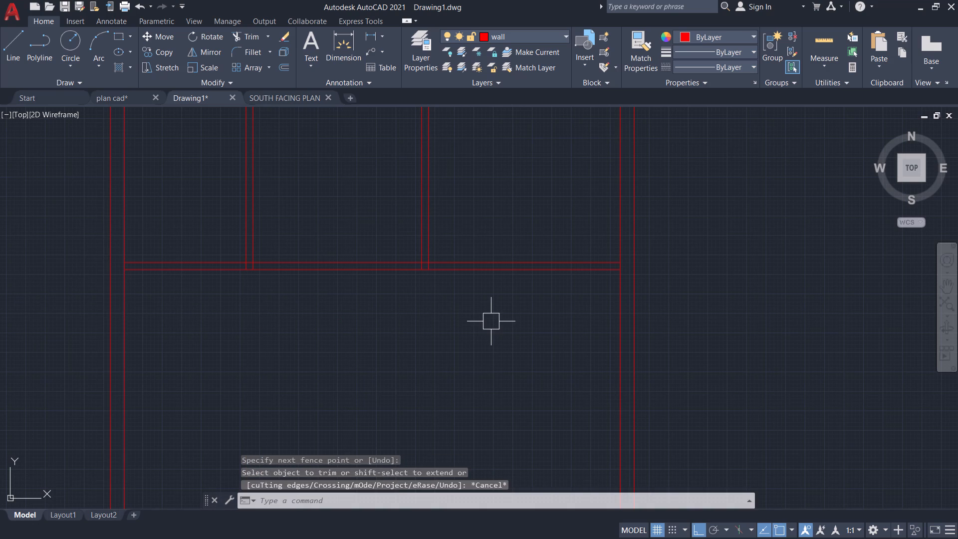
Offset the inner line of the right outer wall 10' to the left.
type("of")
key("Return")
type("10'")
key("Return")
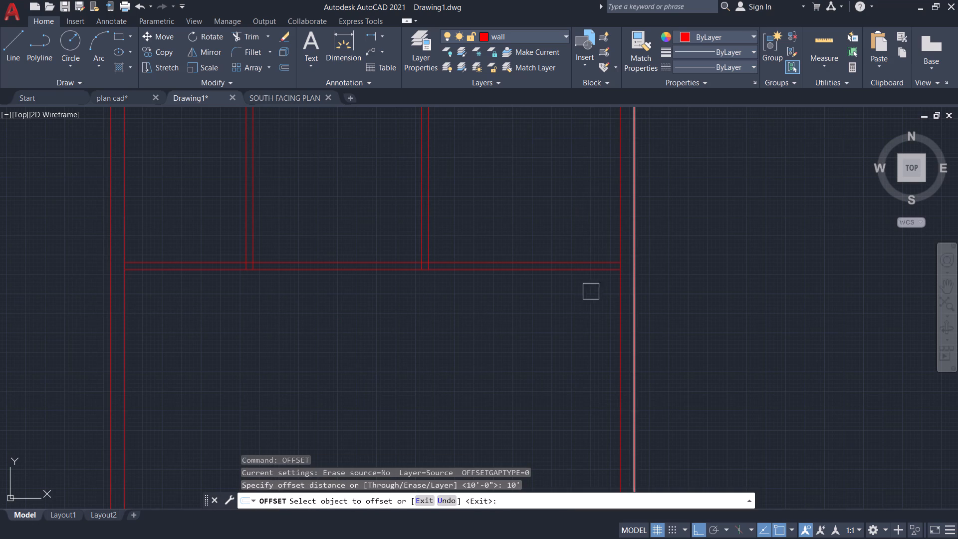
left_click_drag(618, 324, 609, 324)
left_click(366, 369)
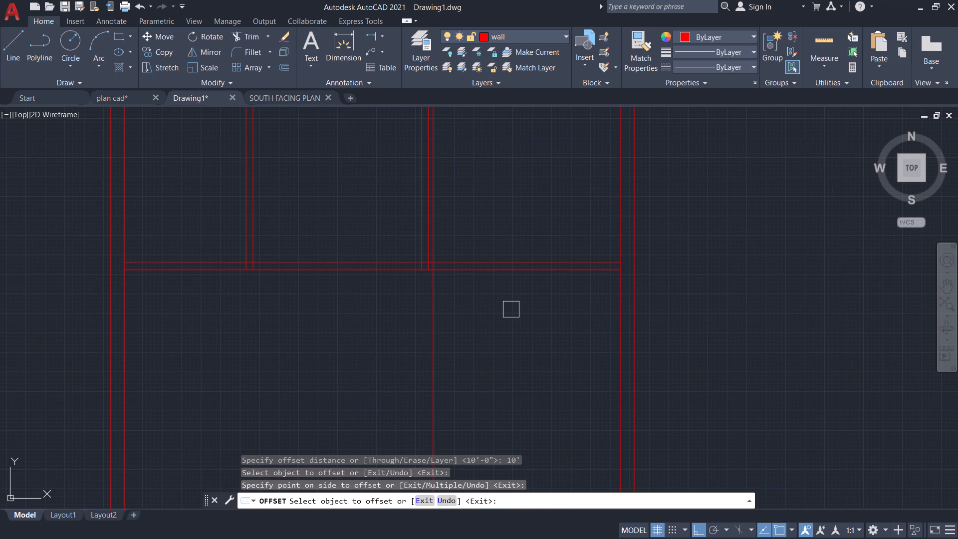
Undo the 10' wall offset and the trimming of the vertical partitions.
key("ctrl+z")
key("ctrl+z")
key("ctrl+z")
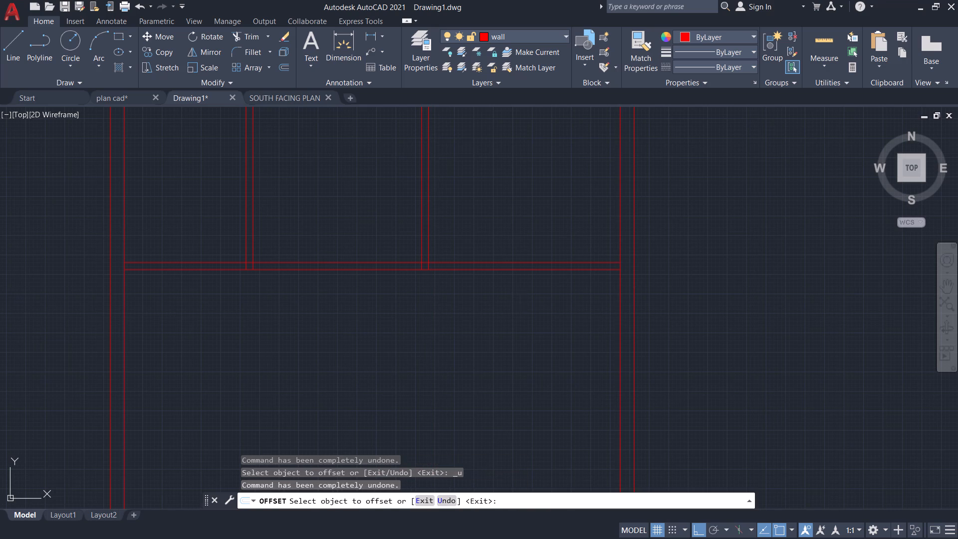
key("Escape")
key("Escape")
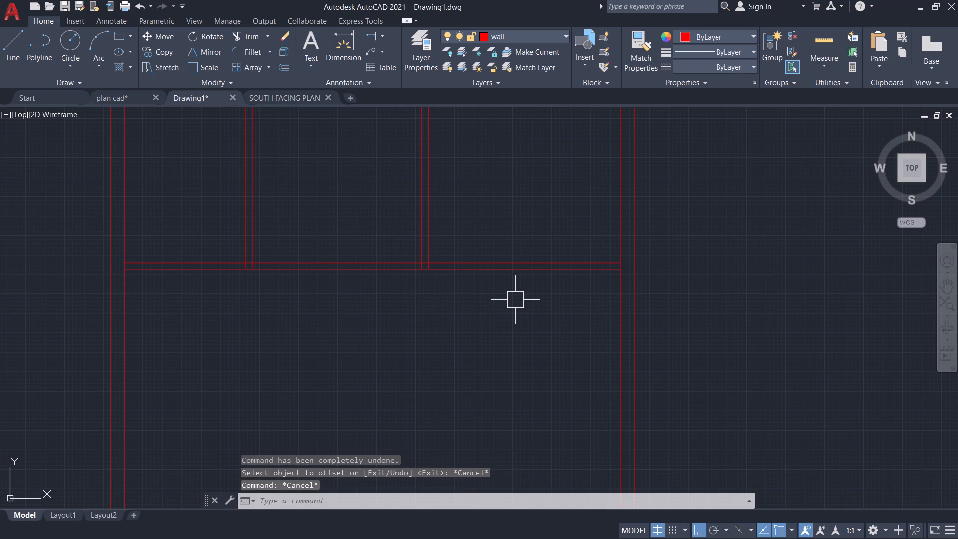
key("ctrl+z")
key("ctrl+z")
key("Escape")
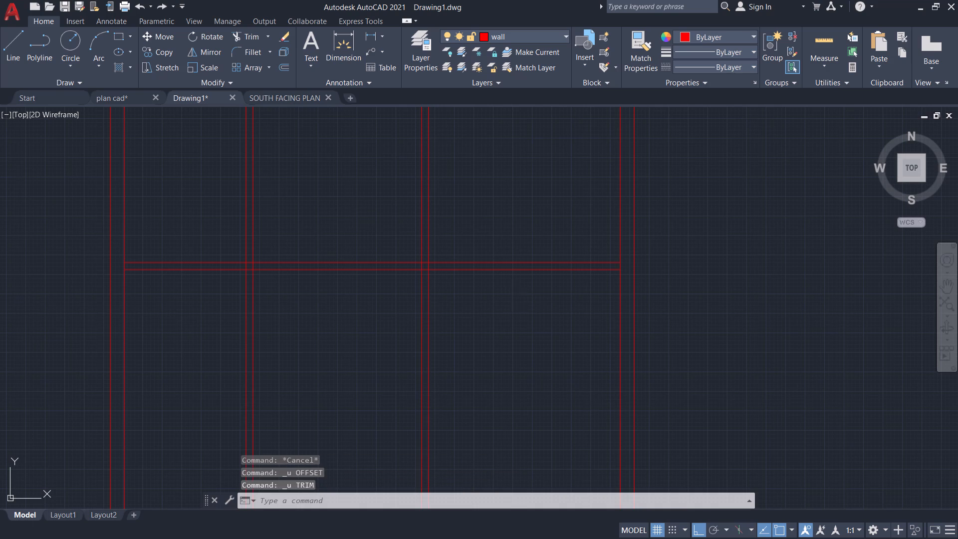
Offset the lower line of the horizontal partition 10' downward.
type("of")
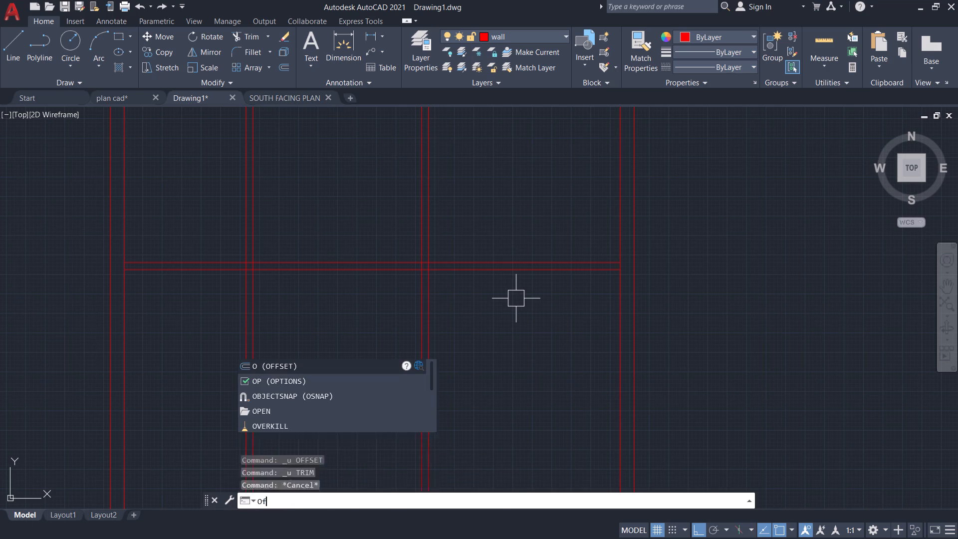
key("Return")
type("10'")
key("Return")
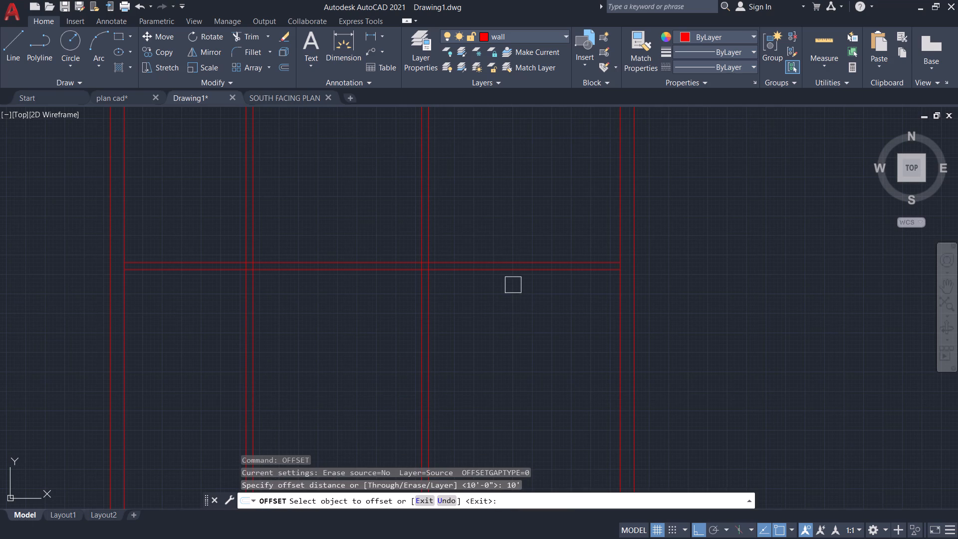
left_click(544, 274)
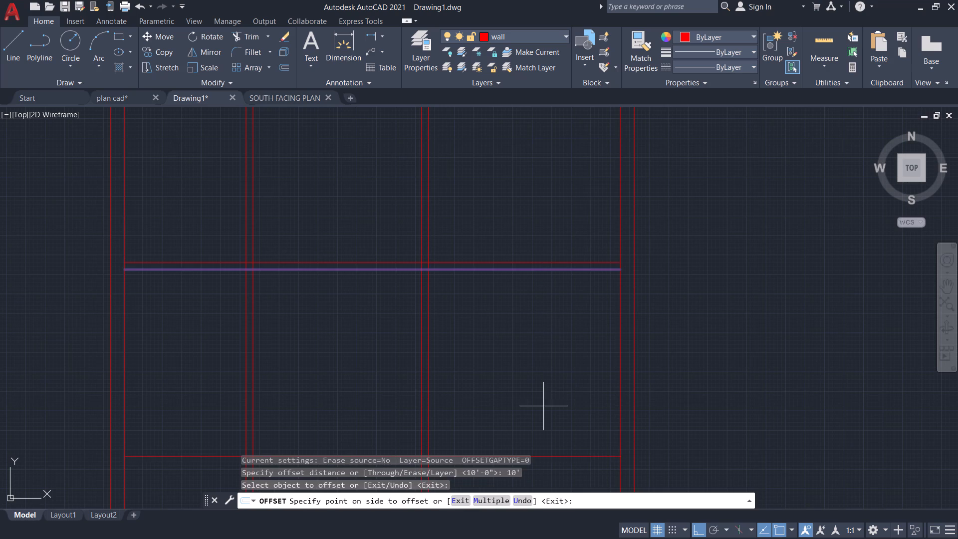
left_click(543, 407)
Offset the new horizontal line 4.5" downward to form the second horizontal partition.
middle_click_drag(543, 334, 545, 242)
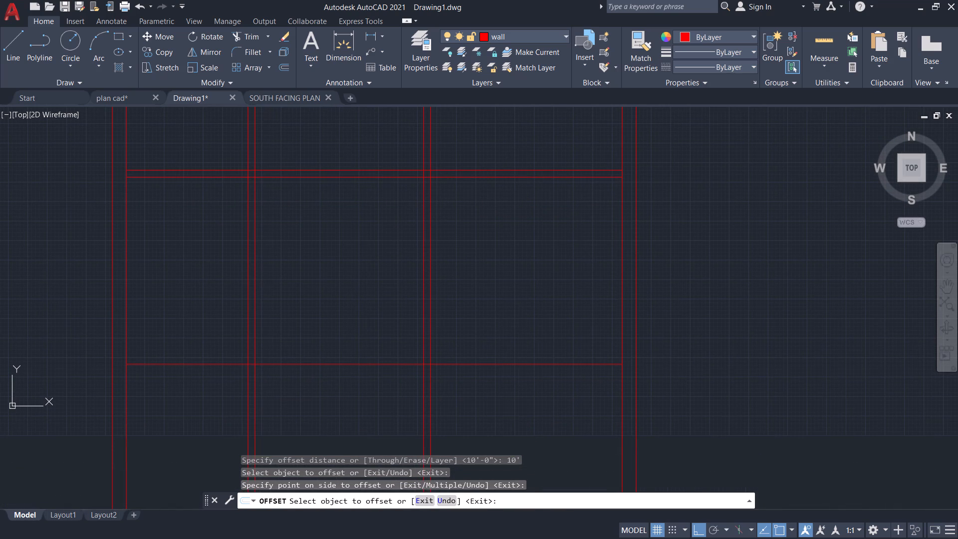
key("space")
key("space")
type("4.5\"")
key("Return")
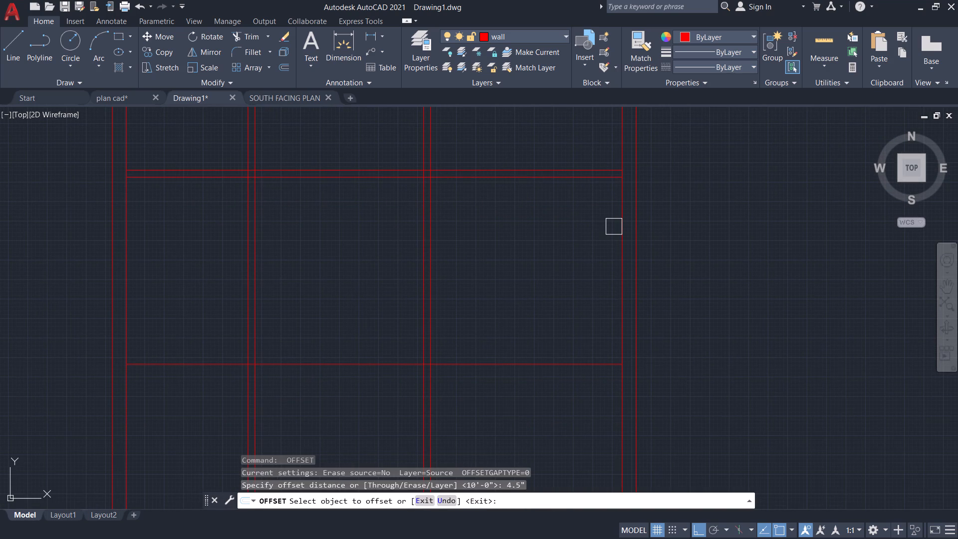
middle_click_drag(598, 276, 596, 203)
left_click_drag(551, 293, 551, 303)
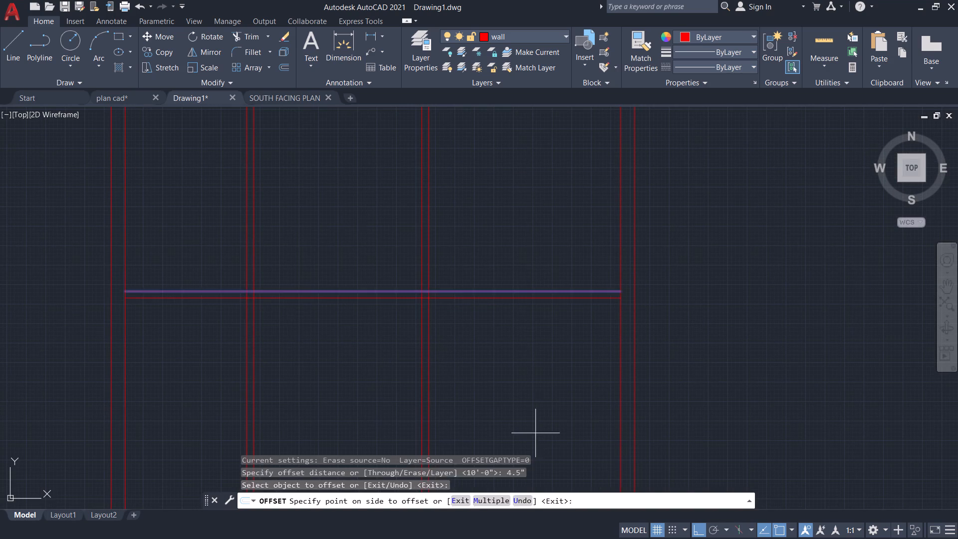
left_click_drag(536, 435, 538, 430)
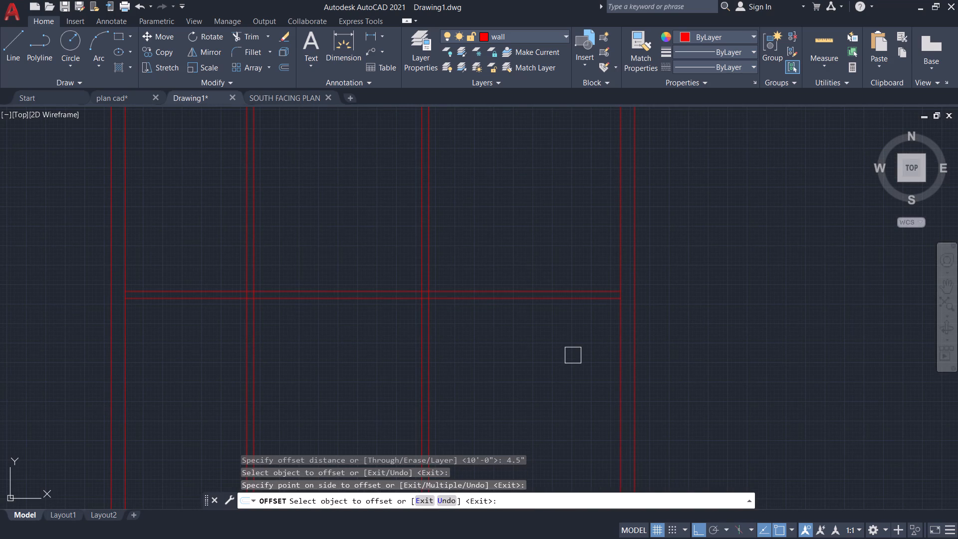
key("t")
key("Escape")
Trim away the left vertical partition and the part of the second horizontal partition left of the other vertical partition.
type("tr")
key("Return")
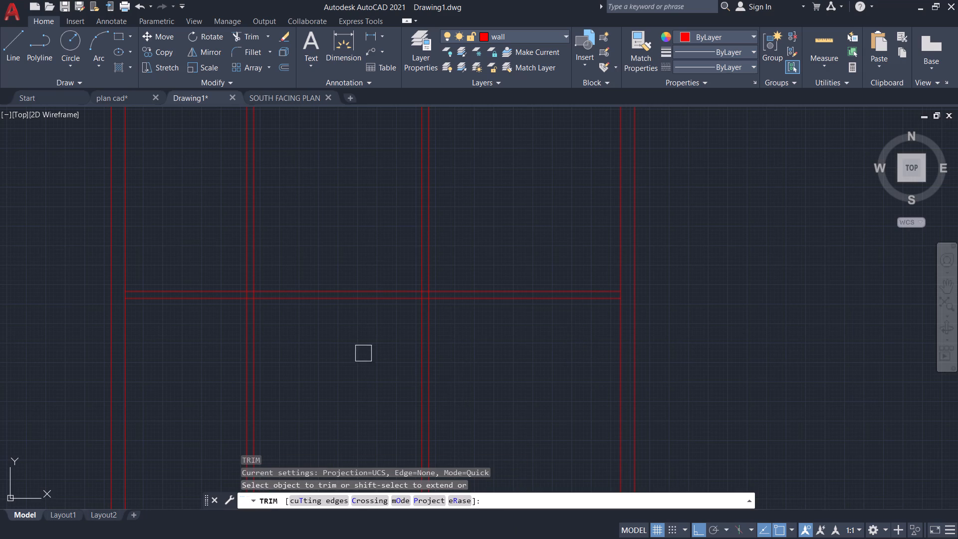
left_click_drag(364, 336, 303, 351)
left_click(249, 299)
triple_click(250, 293)
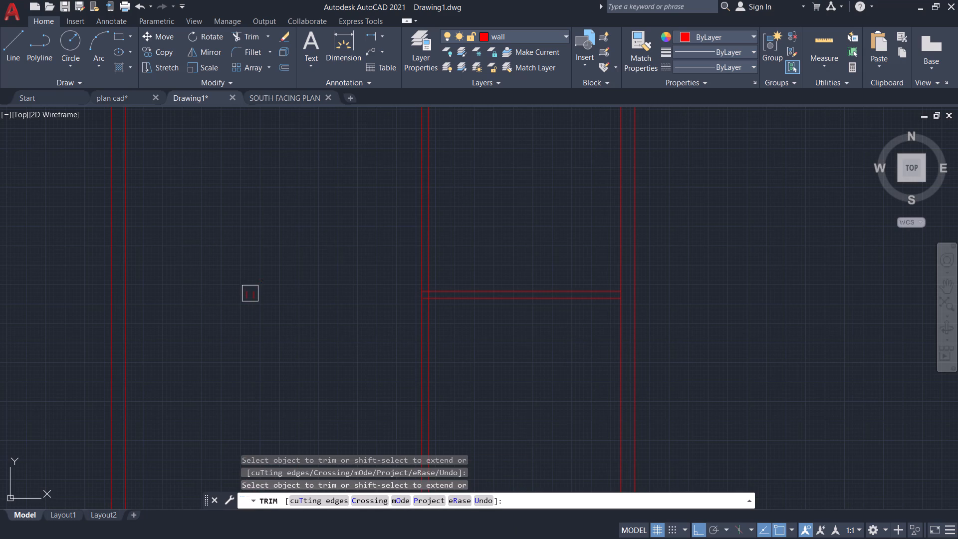
left_click(235, 292)
left_click(259, 304)
scroll(343, 301, "down", 4)
scroll(373, 312, "up", 3)
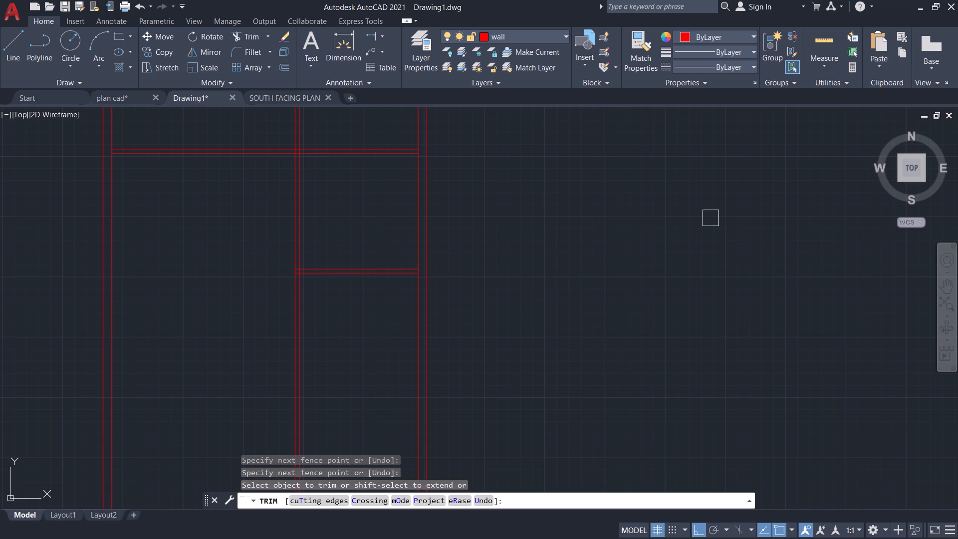
key("Escape")
Offset the second horizontal partition's lower line 6' downward and the right wall's inner line 6' to the left.
type("of")
key("Return")
type("6'")
key("Return")
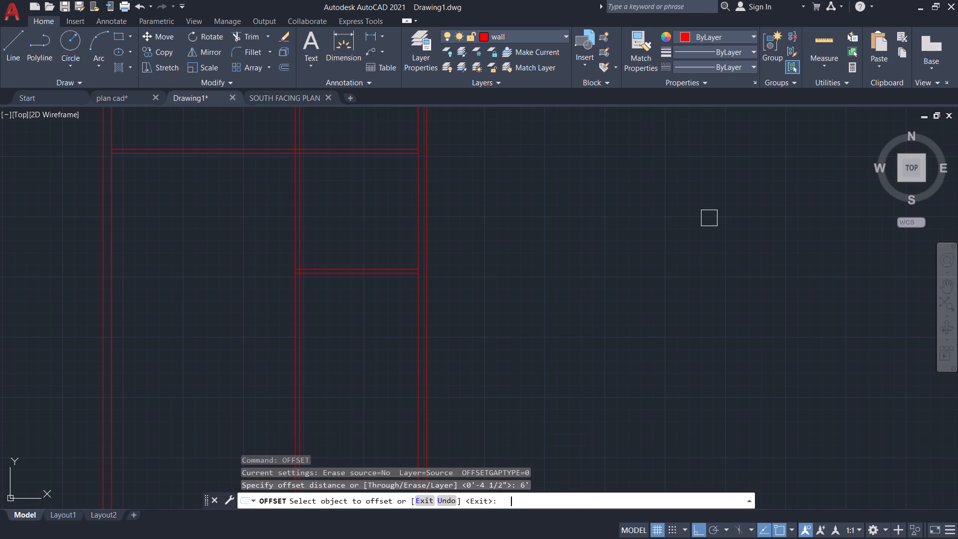
left_click_drag(352, 280, 352, 286)
left_click_drag(391, 397, 394, 391)
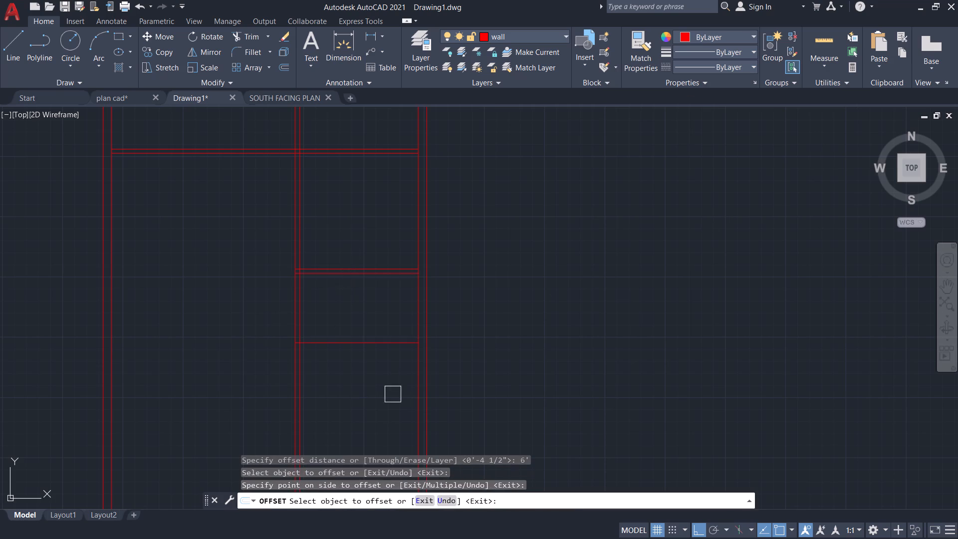
left_click(416, 320)
left_click(377, 315)
Offset the new vertical line 4.5" to the left and the new horizontal line 4.5" downward for wall thickness.
key("space")
key("space")
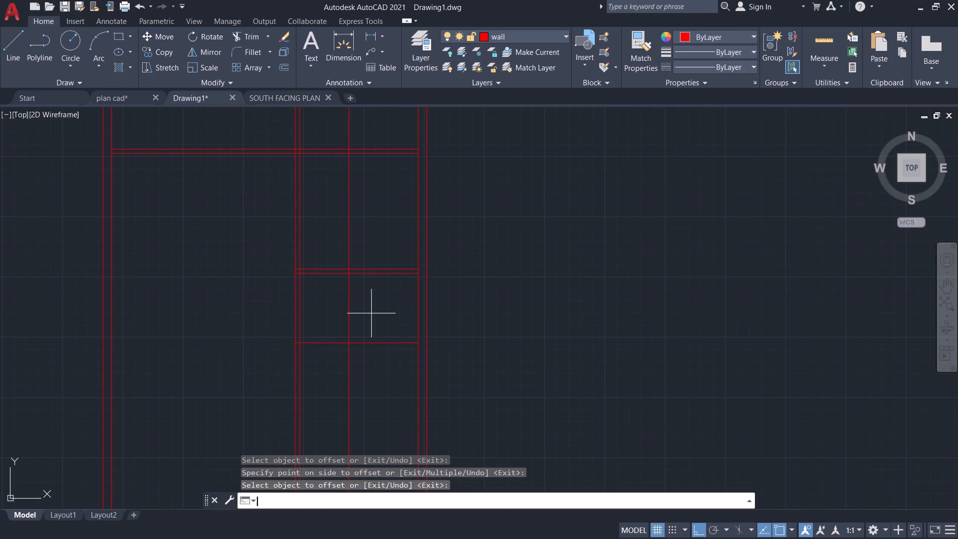
type("4.5\"")
key("Return")
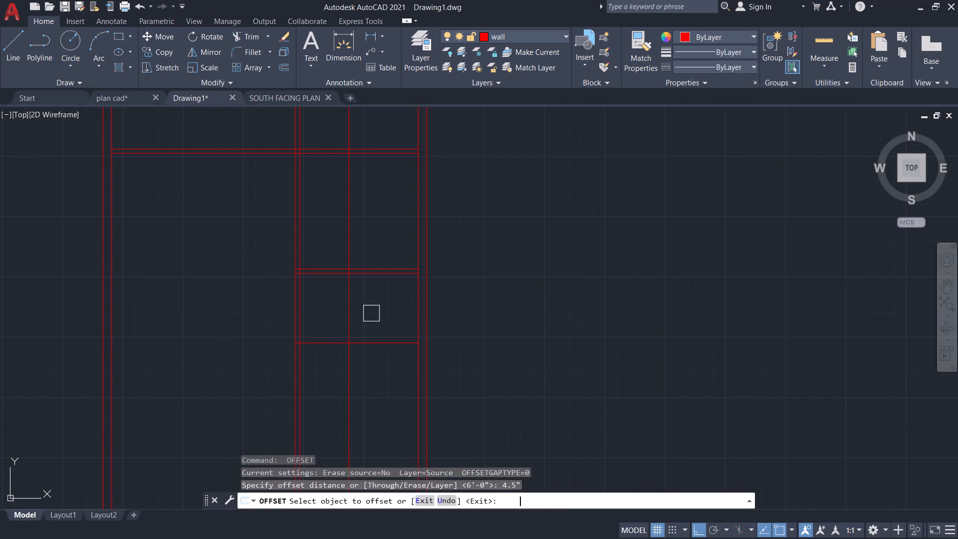
left_click(347, 323)
left_click(306, 318)
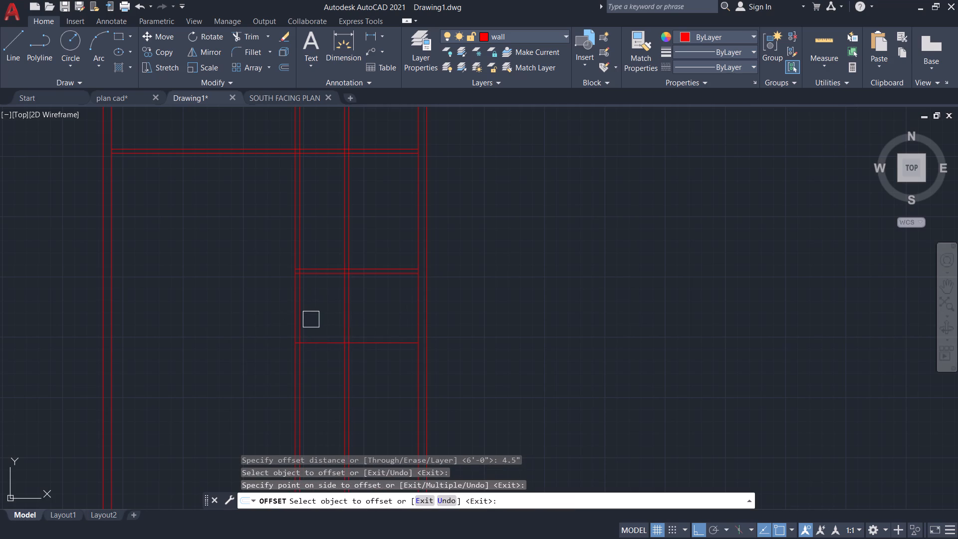
left_click_drag(389, 345, 386, 361)
left_click(379, 430)
key("Escape")
key("Escape")
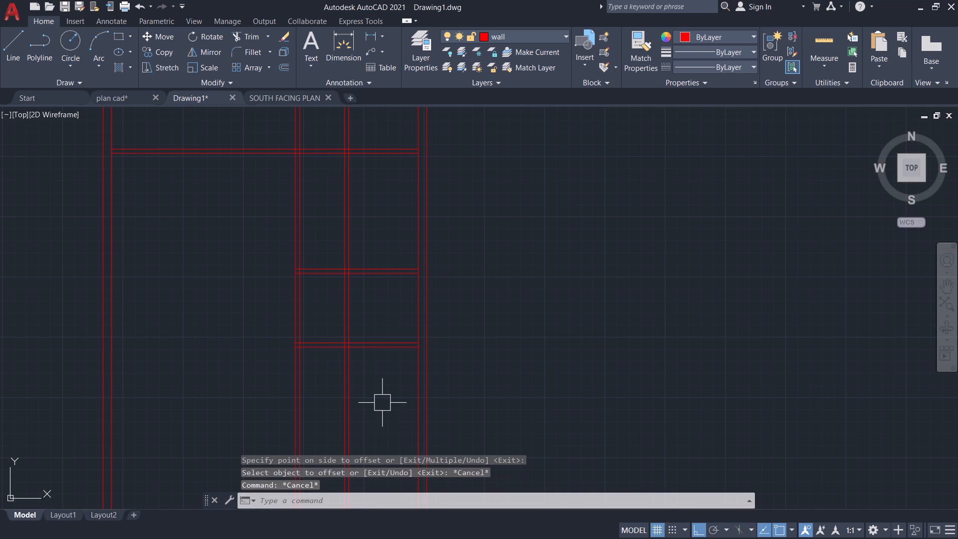
key("Escape")
Trim the vertical partitions below the small 6' room and second horizontal partition, and the small room's lower partition beyond its left wall.
type("tr")
key("Return")
left_click_drag(359, 386, 280, 350)
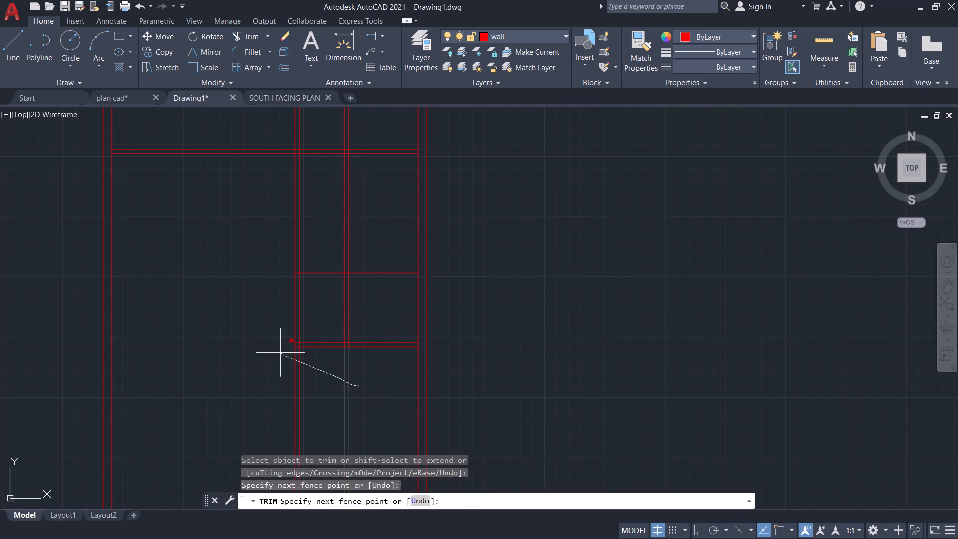
left_click_drag(280, 350, 331, 366)
scroll(292, 353, "up", 2)
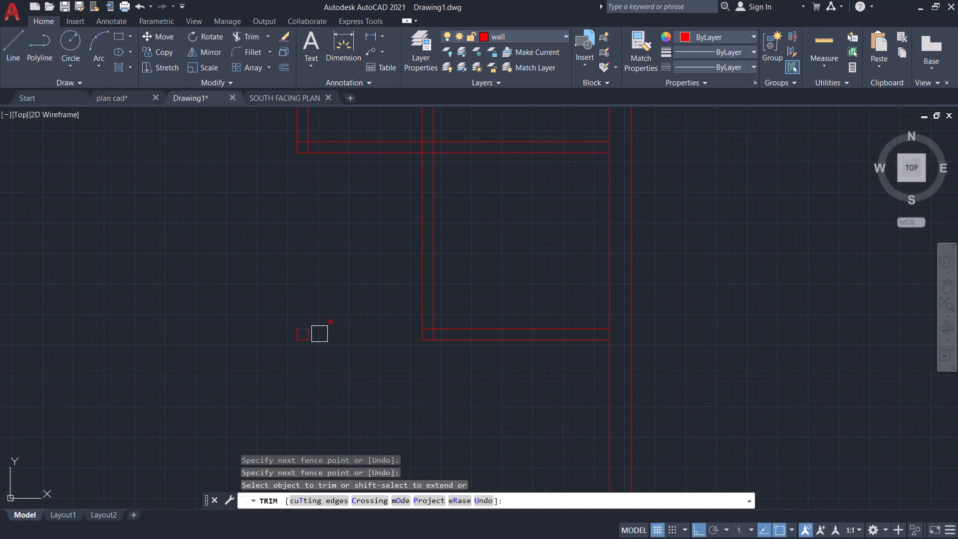
left_click(308, 332)
left_click(304, 332)
left_click(312, 329)
left_click(299, 333)
Trim the small room's left partition lines out of the two rooms above it.
scroll(305, 335, "down", 3)
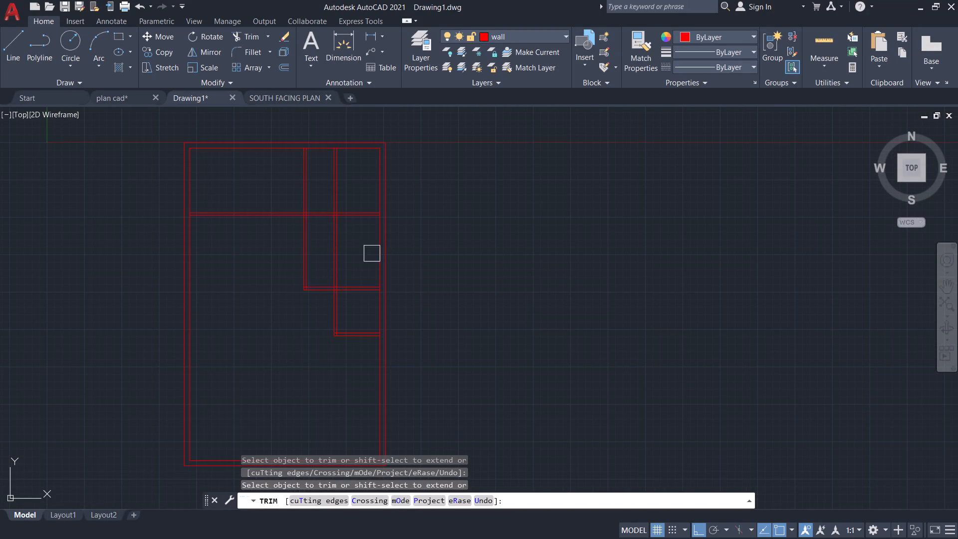
left_click(326, 245)
left_click(335, 244)
scroll(339, 175, "up", 1)
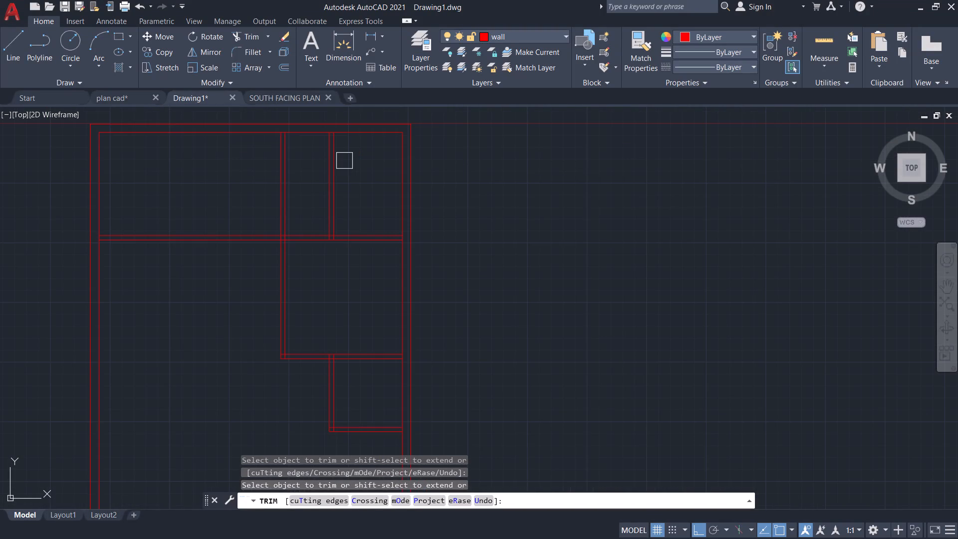
left_click(344, 161)
left_click(310, 175)
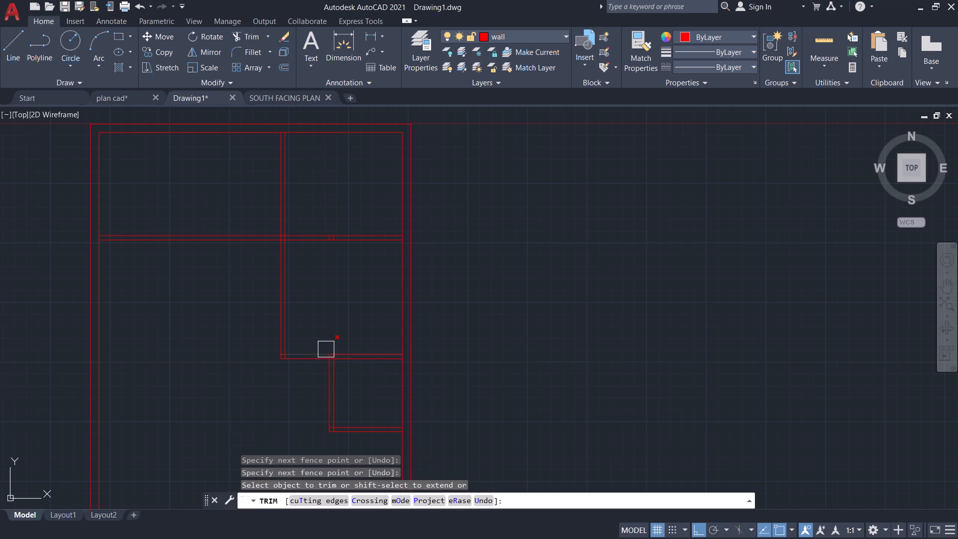
Trim the two leftover vertical stubs inside the upper horizontal partition.
scroll(362, 357, "up", 1)
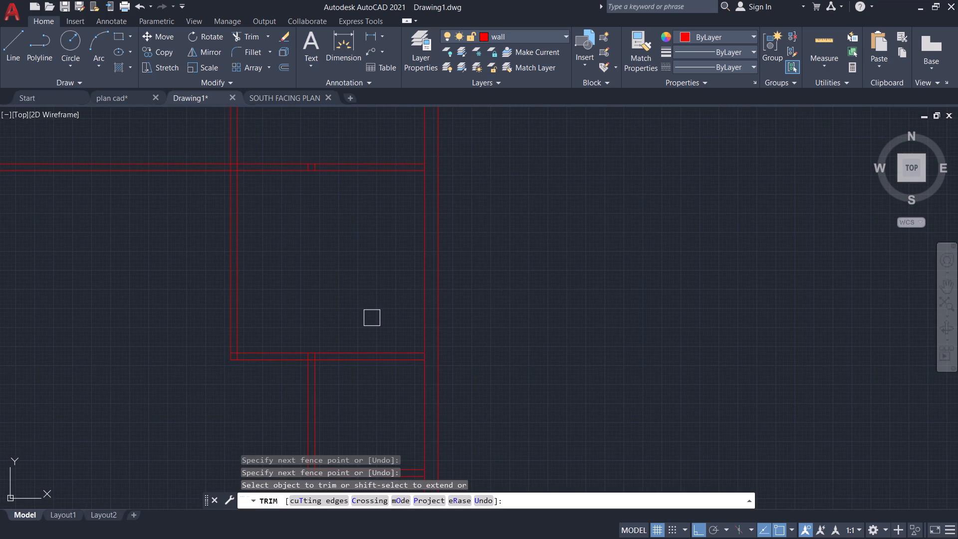
scroll(372, 318, "down", 1)
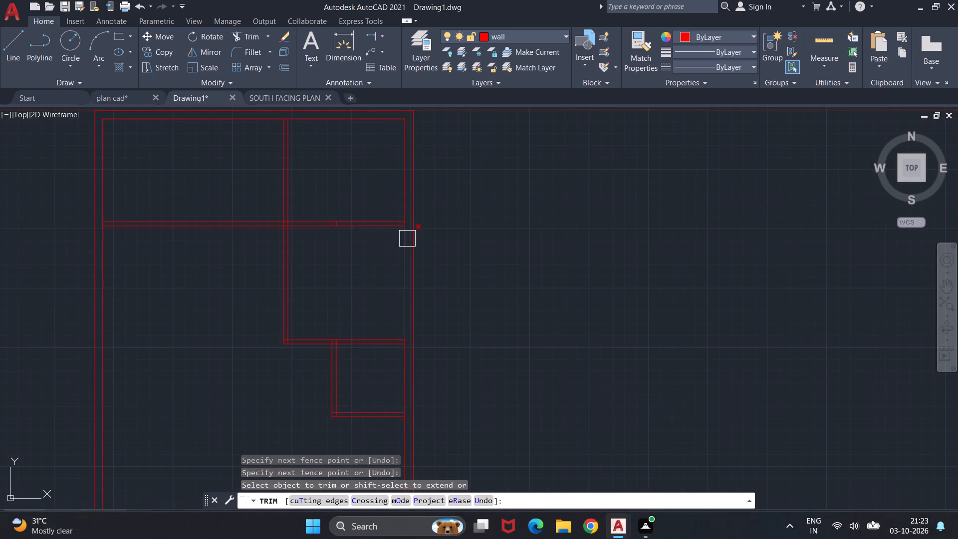
scroll(358, 216, "up", 4)
left_click(275, 244)
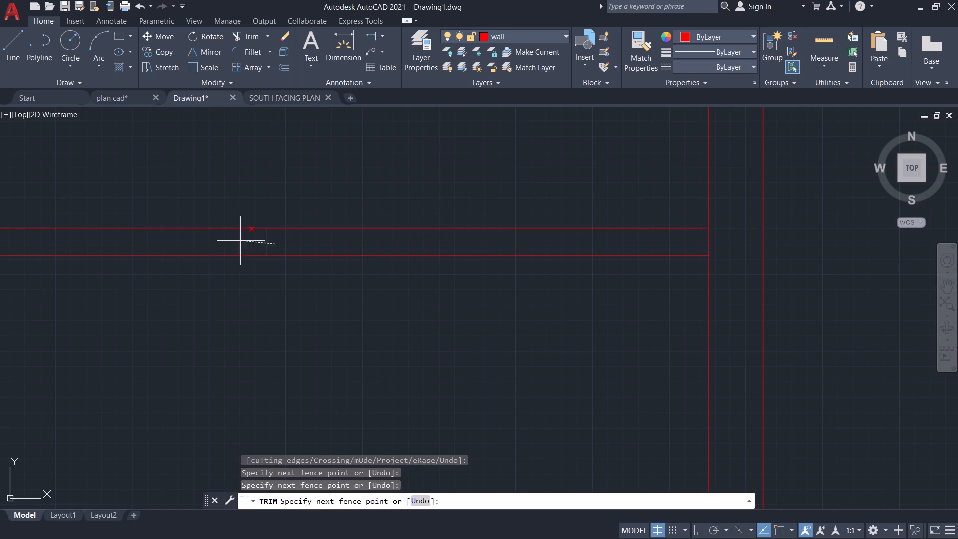
left_click(239, 241)
left_click(237, 243)
scroll(298, 284, "down", 5)
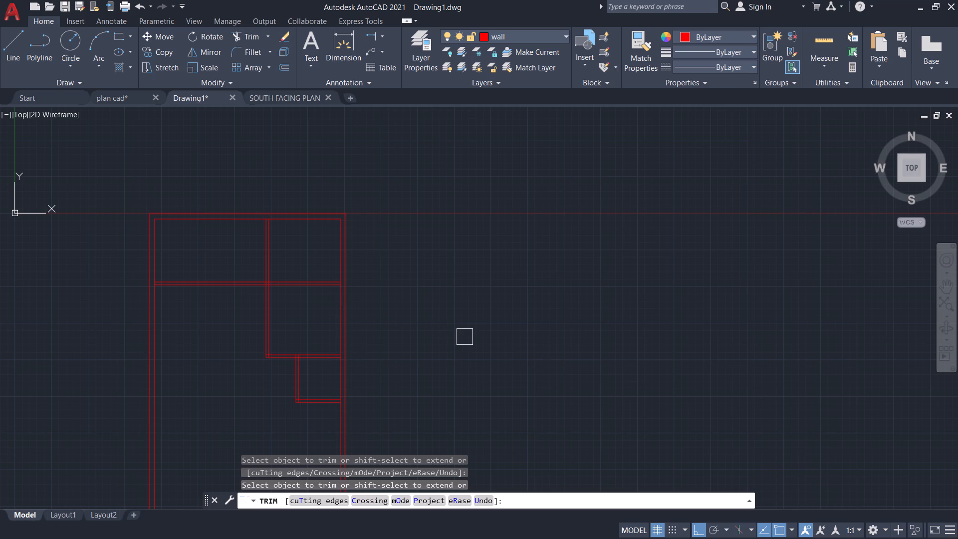
middle_click_drag(452, 374, 507, 270)
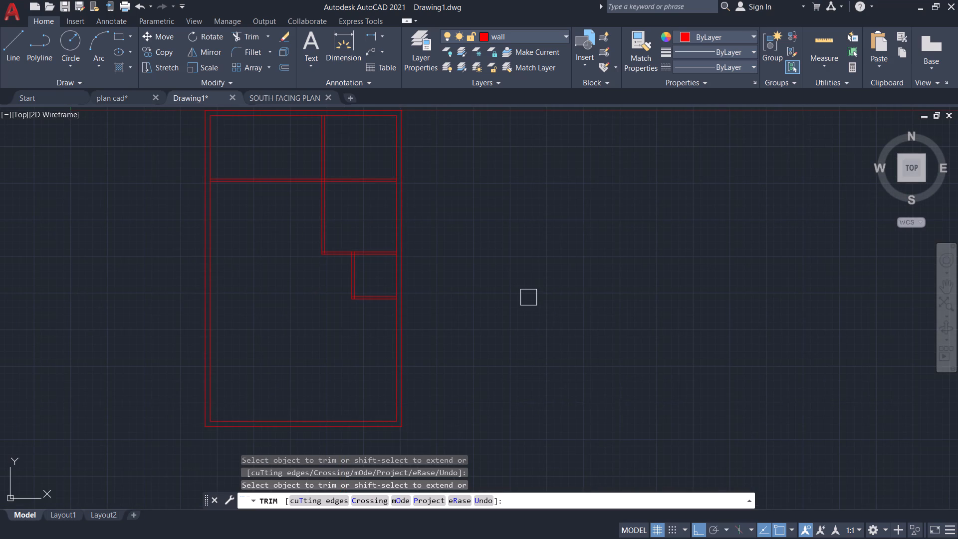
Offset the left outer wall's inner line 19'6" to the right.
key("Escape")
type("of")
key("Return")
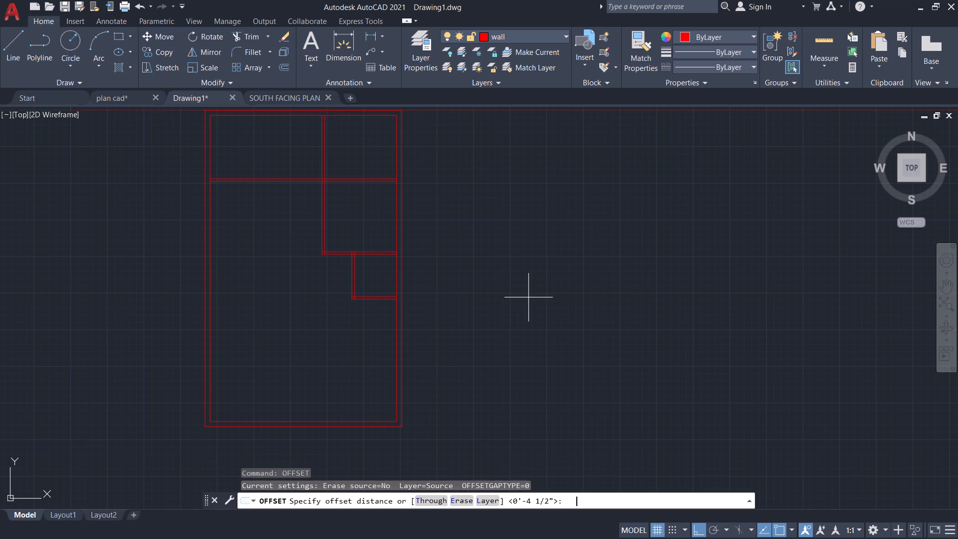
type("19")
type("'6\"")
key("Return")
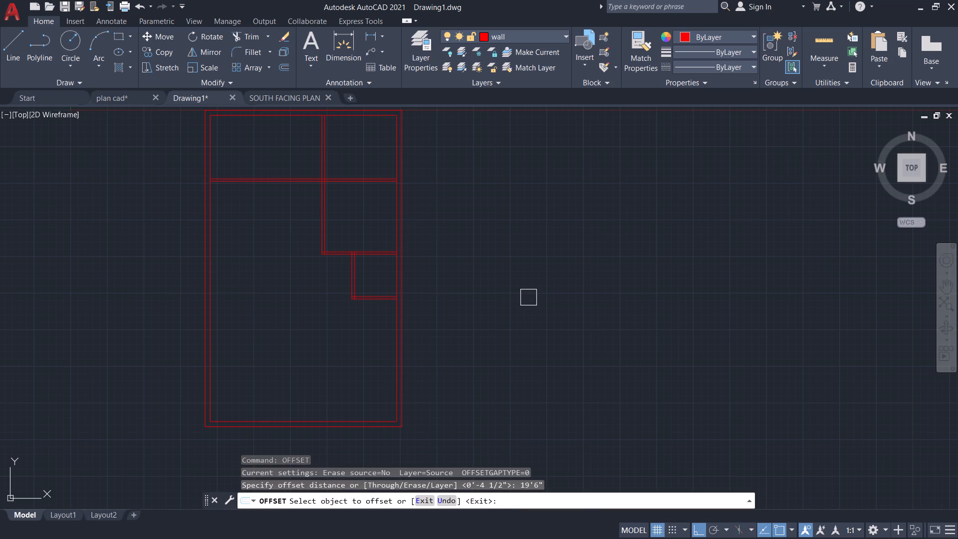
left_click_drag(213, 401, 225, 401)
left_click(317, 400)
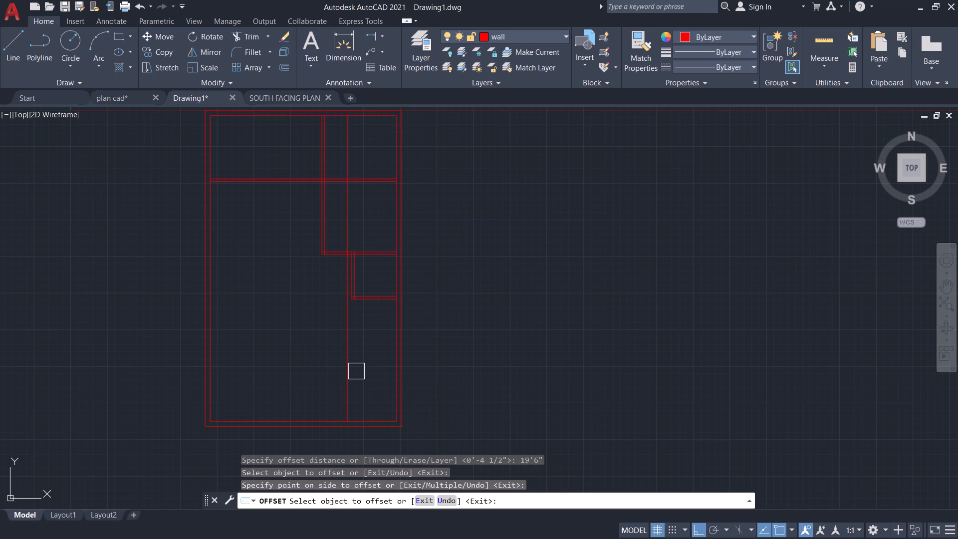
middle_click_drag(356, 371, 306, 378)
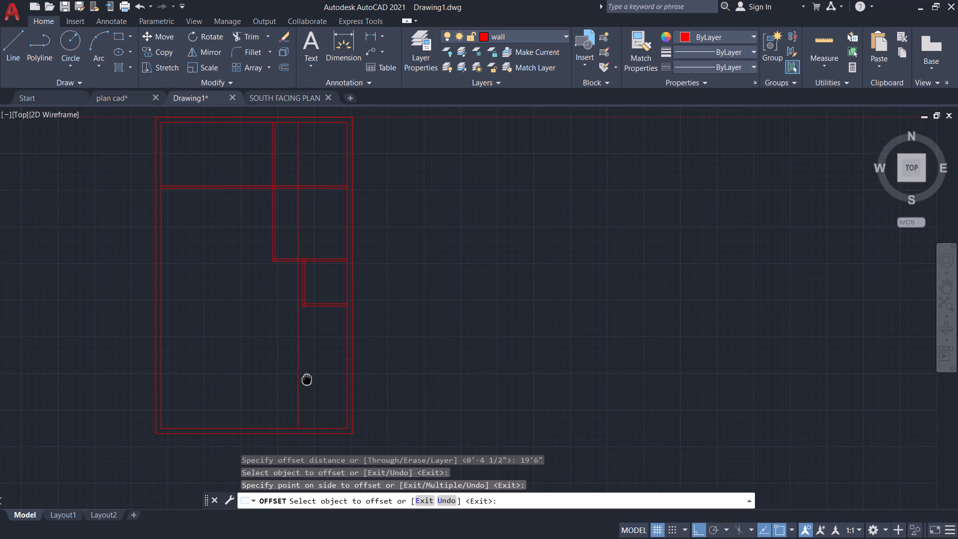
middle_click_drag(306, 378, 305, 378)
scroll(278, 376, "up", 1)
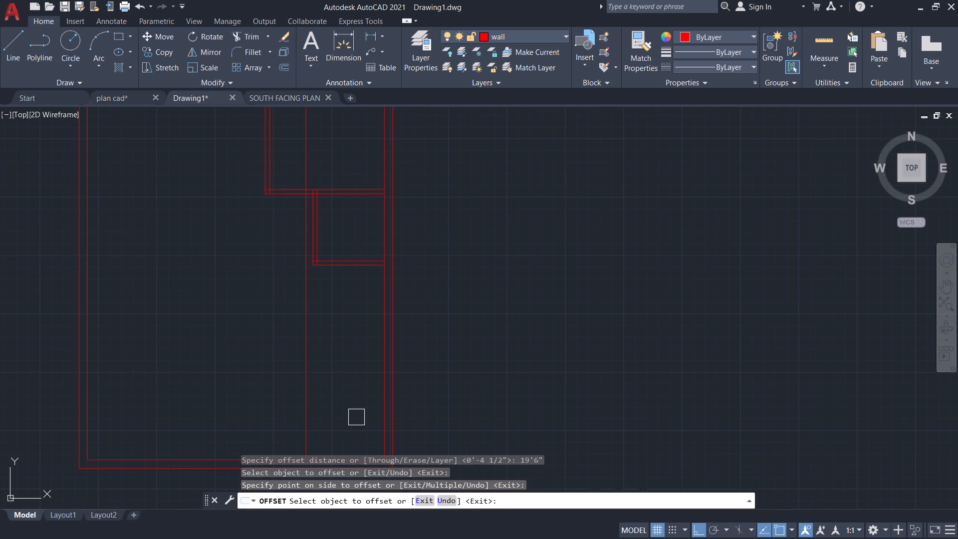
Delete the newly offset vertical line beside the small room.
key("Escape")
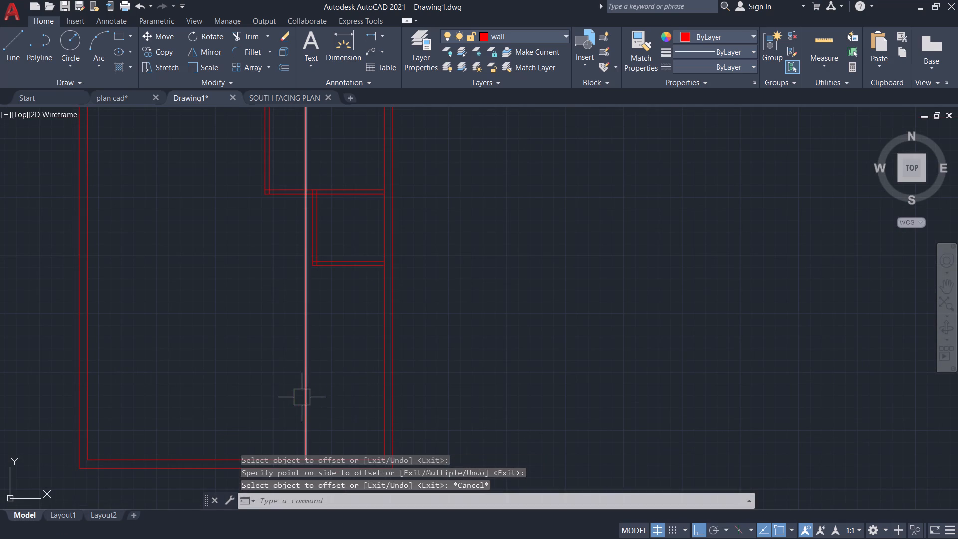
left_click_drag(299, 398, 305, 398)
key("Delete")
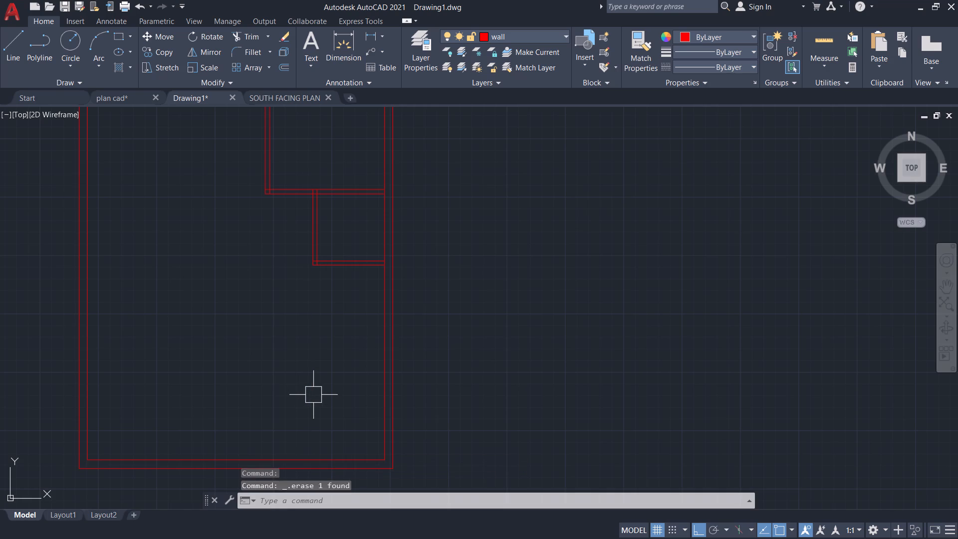
Offset the left outer wall's inner line 19'4" to the right.
type("19'")
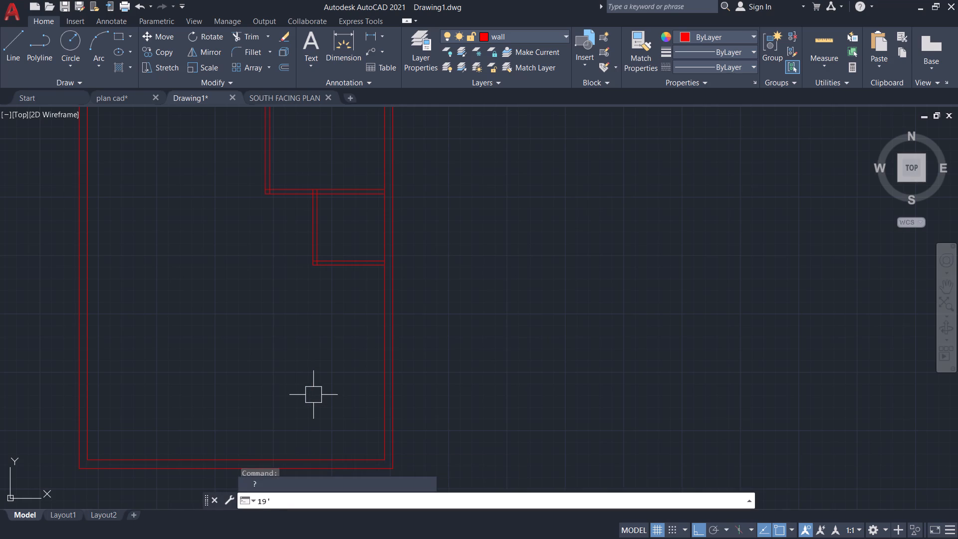
key("Escape")
type("of")
key("Return")
type("19'")
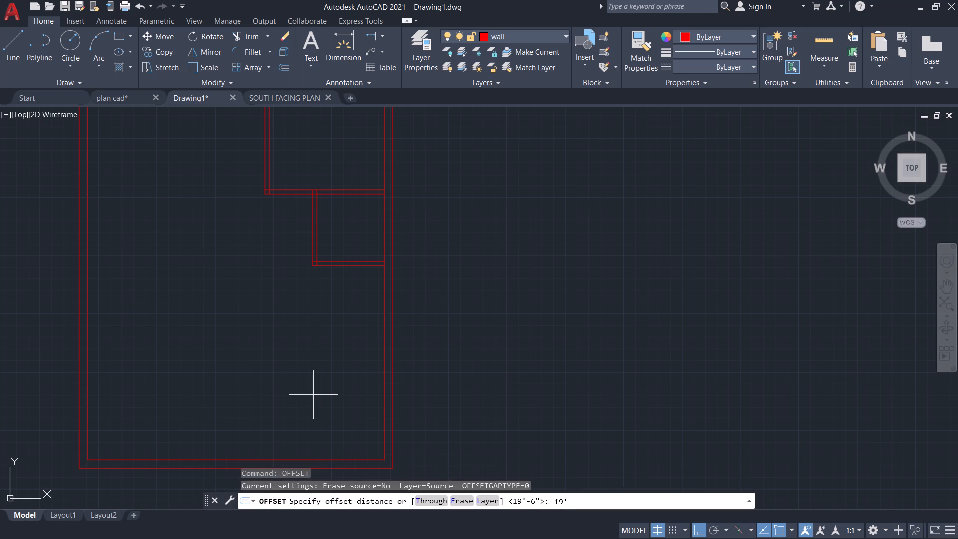
type("4\"")
key("Return")
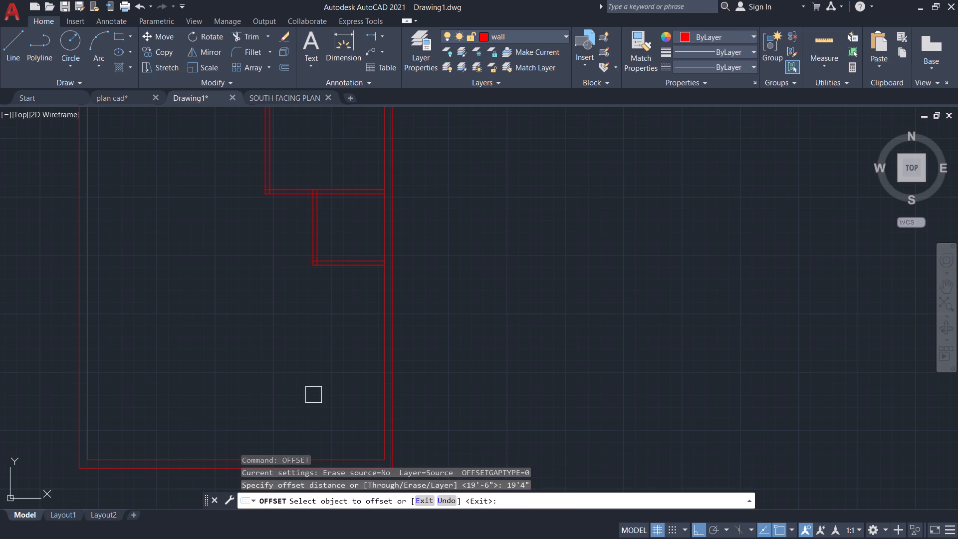
left_click_drag(93, 400, 98, 400)
left_click(194, 402)
key("space")
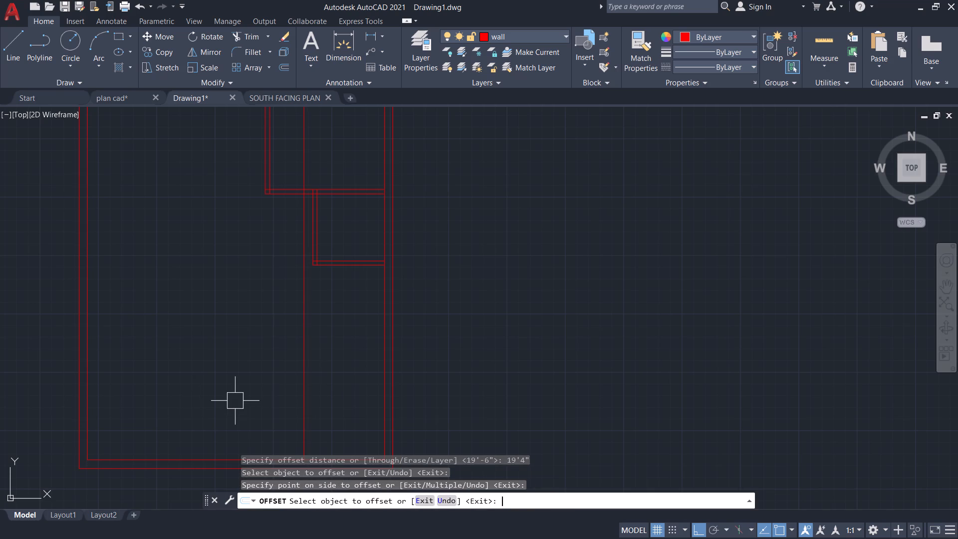
Offset the new vertical line 4" to the right for the partition thickness.
key("space")
key("4")
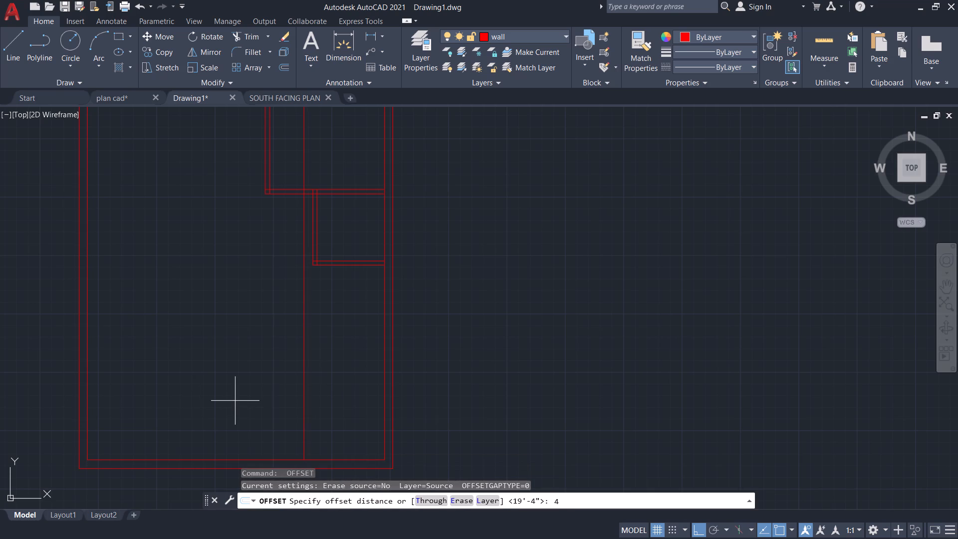
key("shift+quotedbl")
key("Return")
left_click(304, 389)
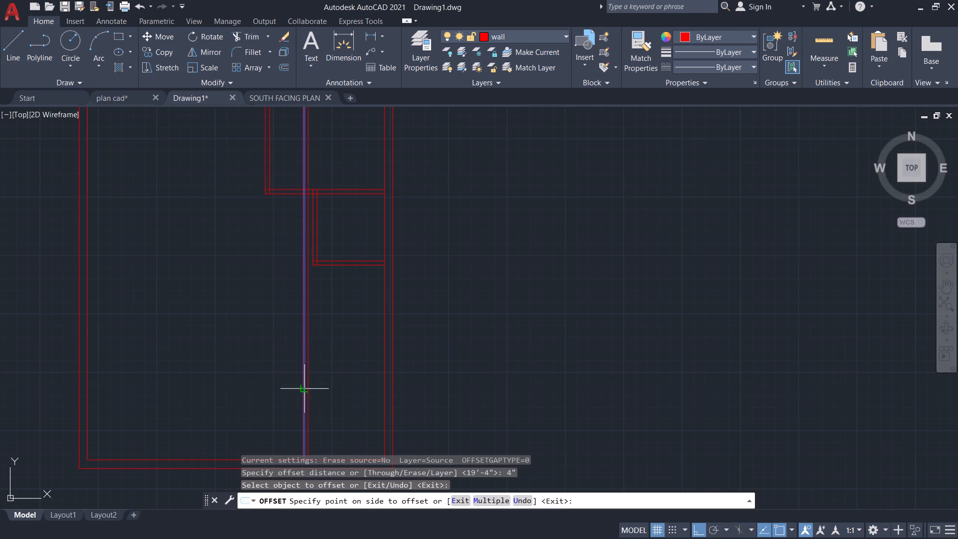
left_click(346, 389)
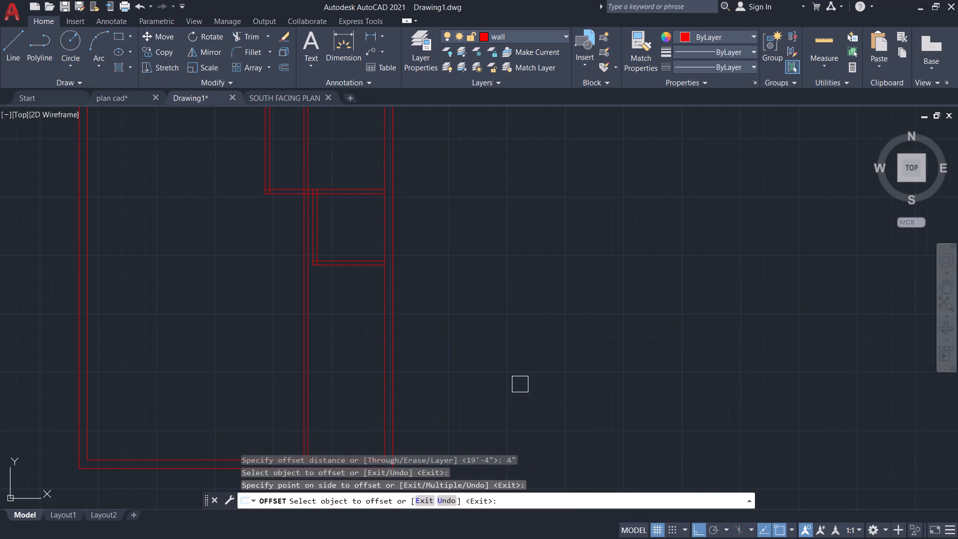
key("space")
Offset the bottom outer wall's inner line 10'6" upward.
key("space")
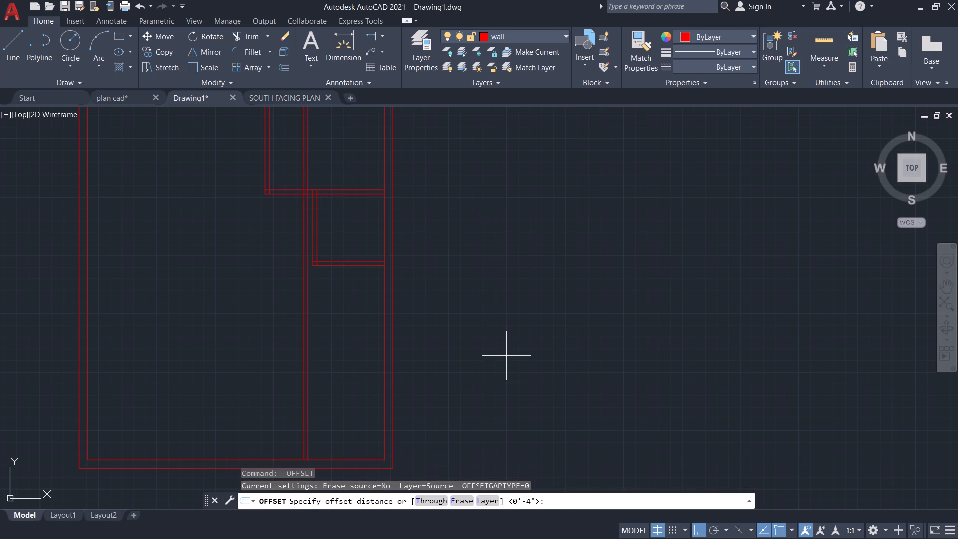
type("10'")
type("6\"")
key("Return")
left_click_drag(187, 460, 187, 442)
left_click(221, 359)
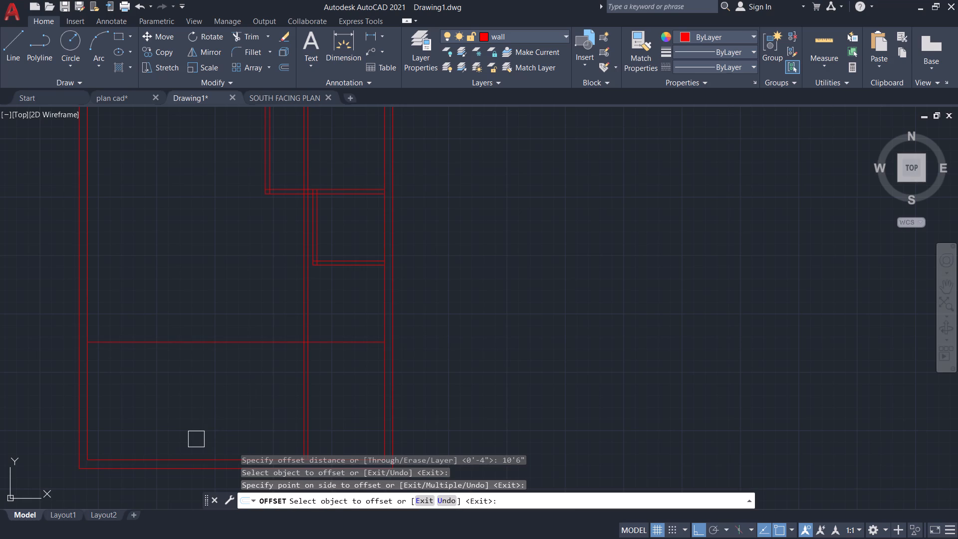
key("space")
Offset the new horizontal line 9" upward for the wall thickness.
key("space")
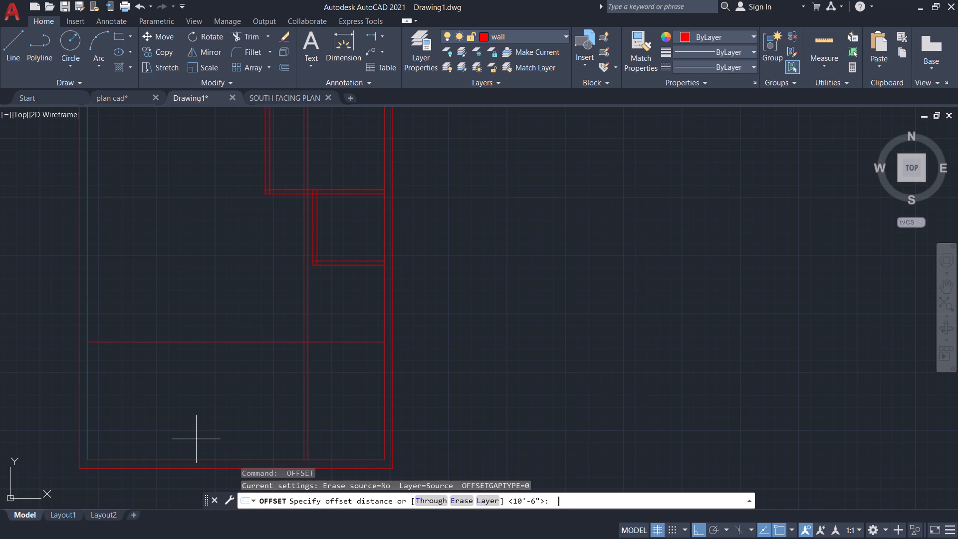
type("9\"")
key("Return")
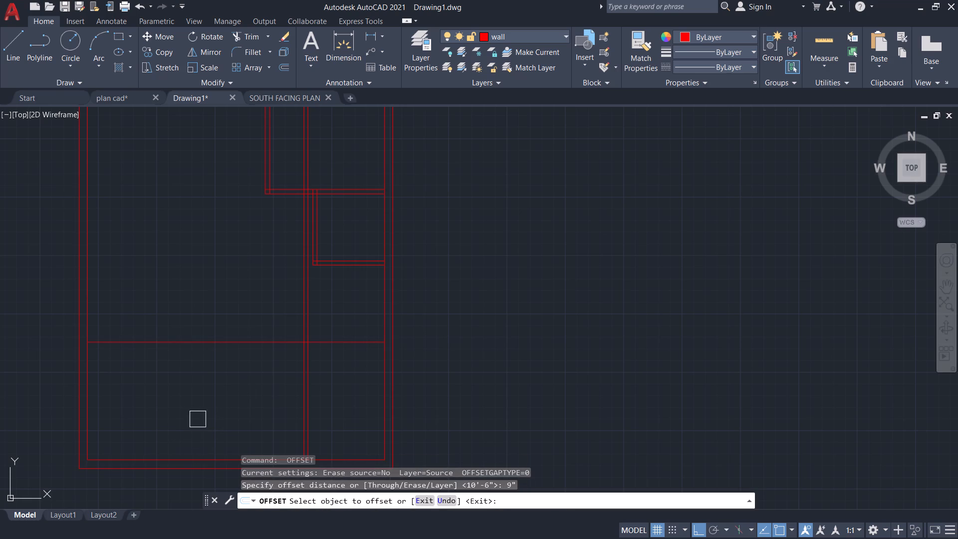
left_click_drag(238, 337, 240, 314)
left_click(243, 287)
key("Escape")
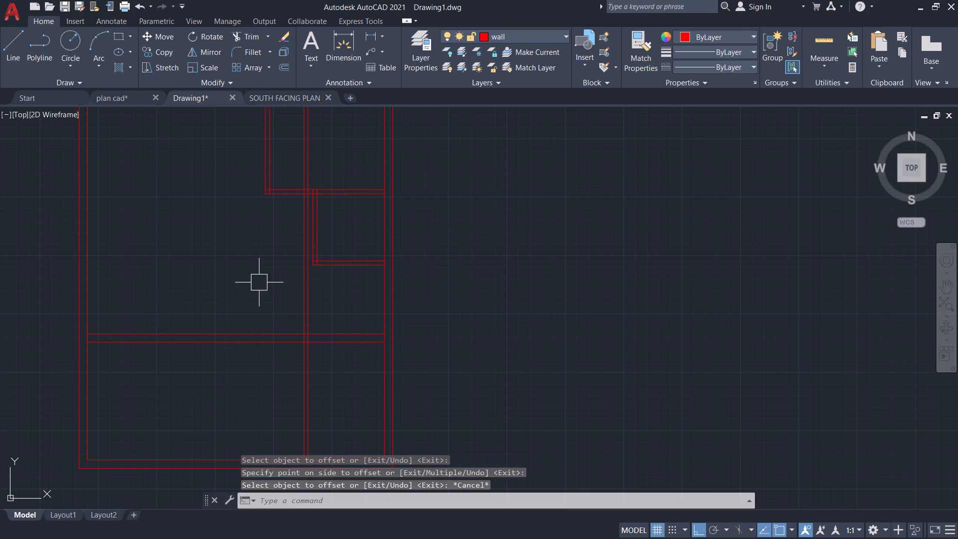
Trim the new vertical lines above the 9" wall, up to the second horizontal partition, and the 9" wall lines to the right of them.
key("t")
key("r")
key("Return")
key("Return")
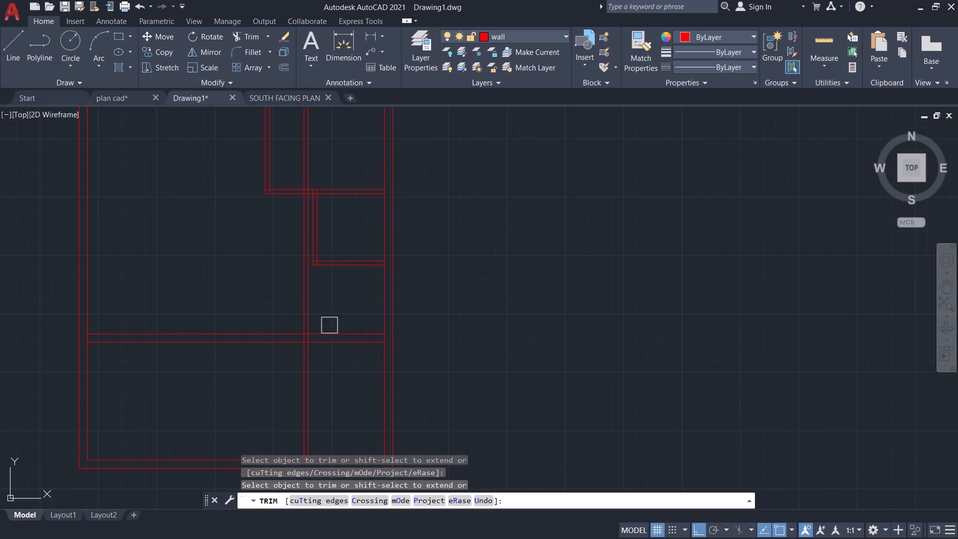
left_click_drag(344, 372, 293, 306)
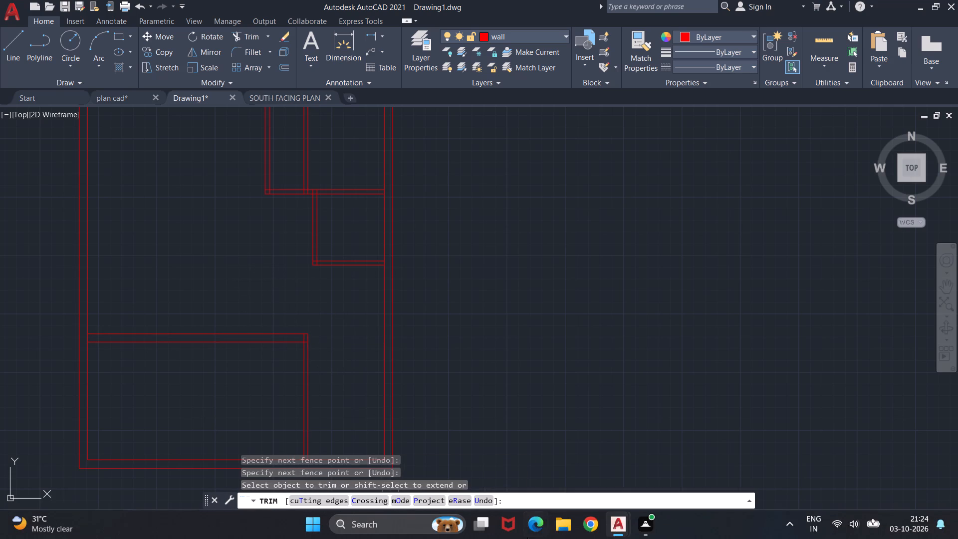
Offset the left outer wall's inner line 6'6" to the right, across the upper rooms.
scroll(401, 375, "down", 1)
middle_click_drag(441, 360, 473, 362)
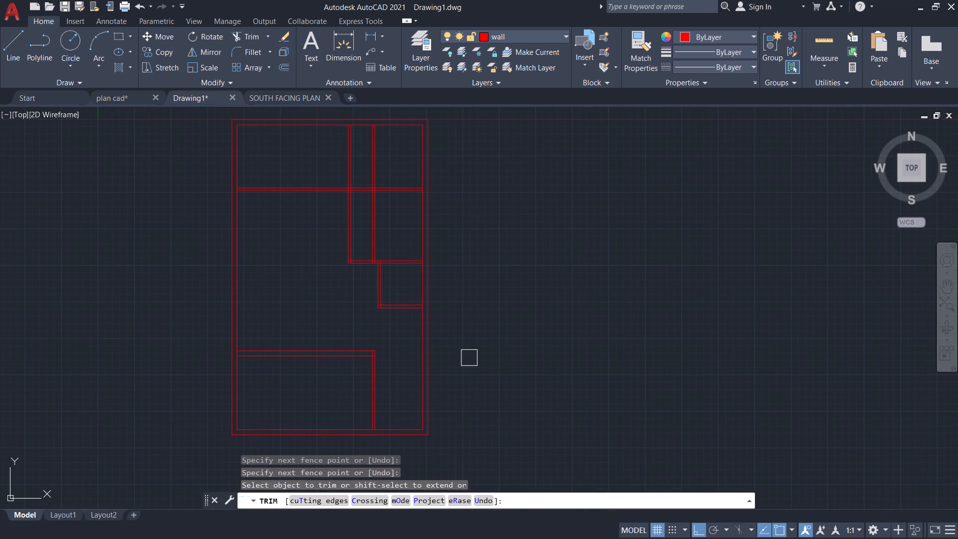
scroll(357, 371, "up", 1)
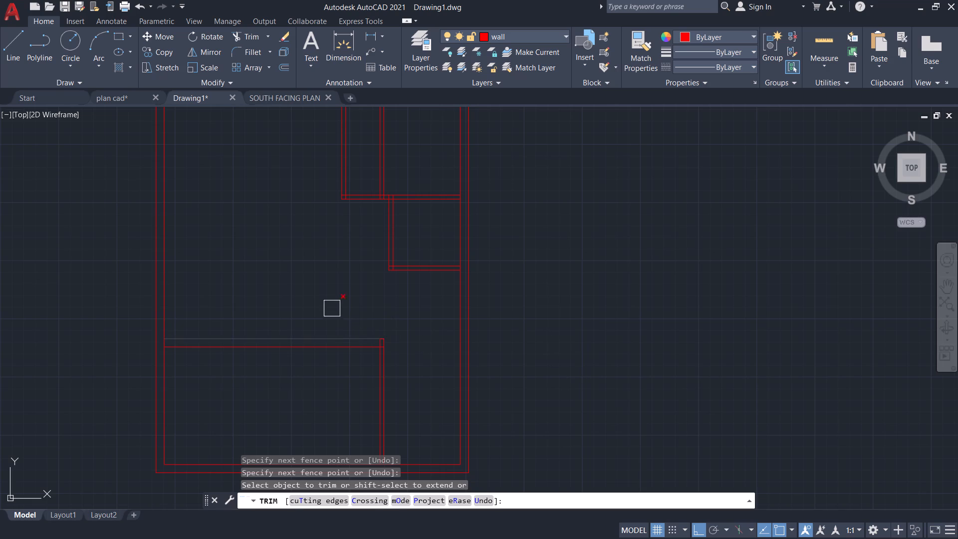
middle_click_drag(331, 322, 385, 497)
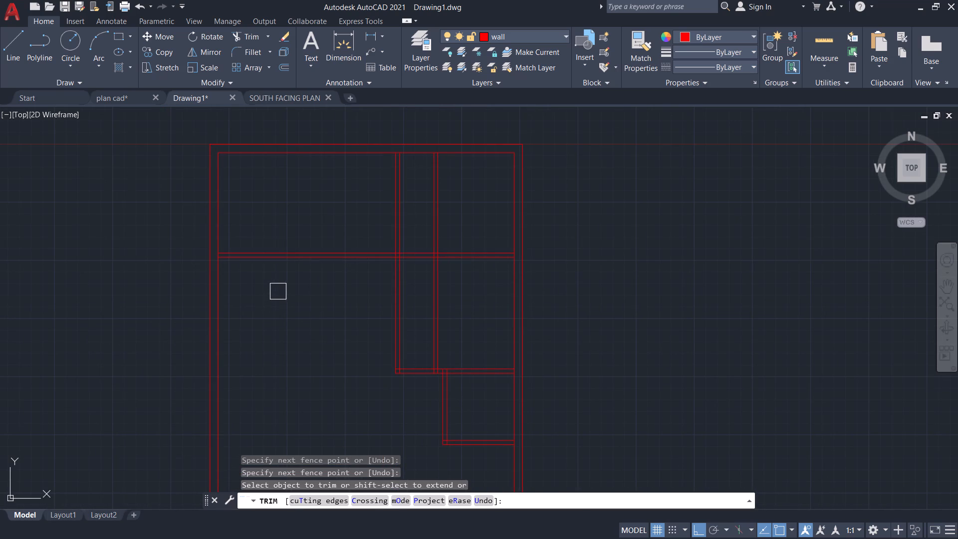
middle_click_drag(324, 311, 314, 419)
middle_click_drag(461, 381, 465, 326)
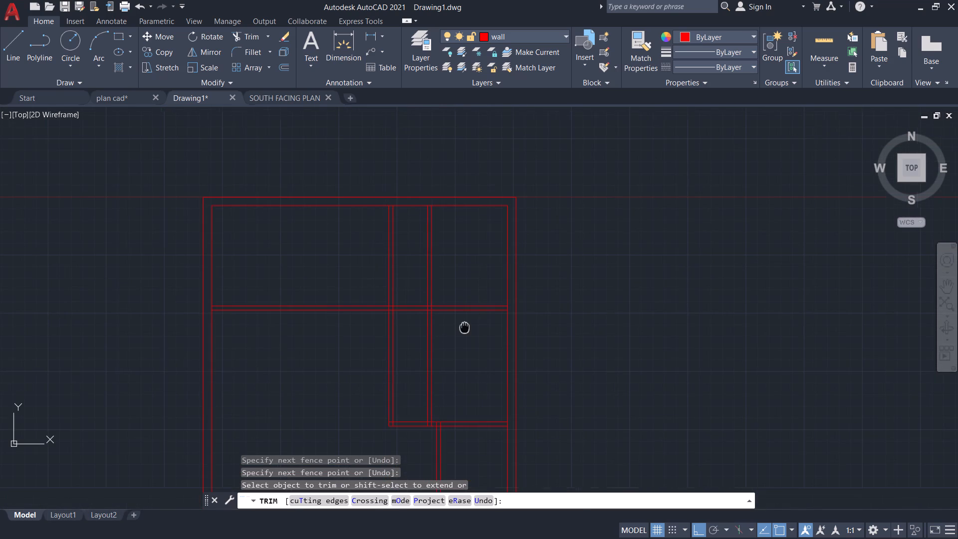
middle_click_drag(465, 326, 465, 324)
key("Escape")
key("Escape")
key("Escape")
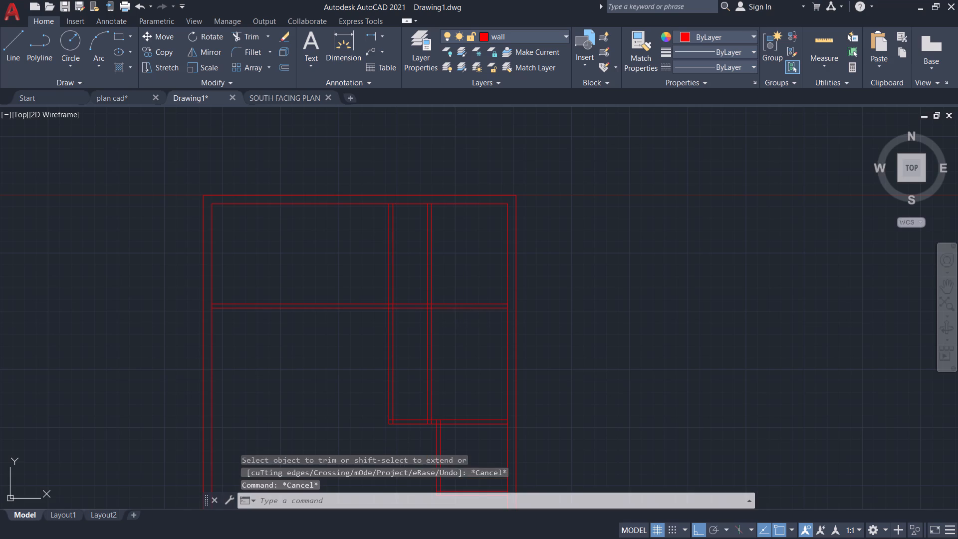
key("Escape")
type("of")
key("Return")
type("6'")
type("6\"")
key("Return")
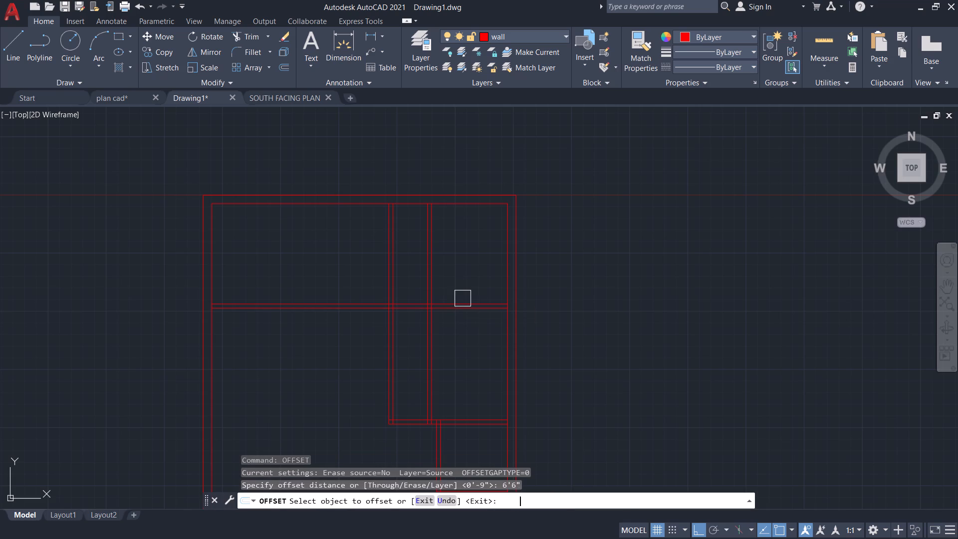
left_click(216, 248)
left_click(331, 255)
key("space")
Offset the new vertical line 4.5" to the right for the partition thickness.
key("space")
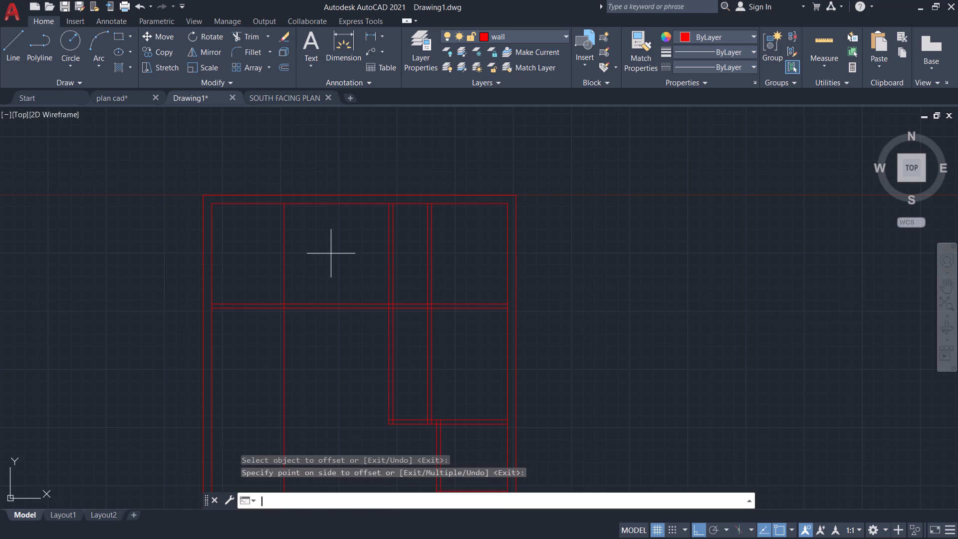
type("4.5\"")
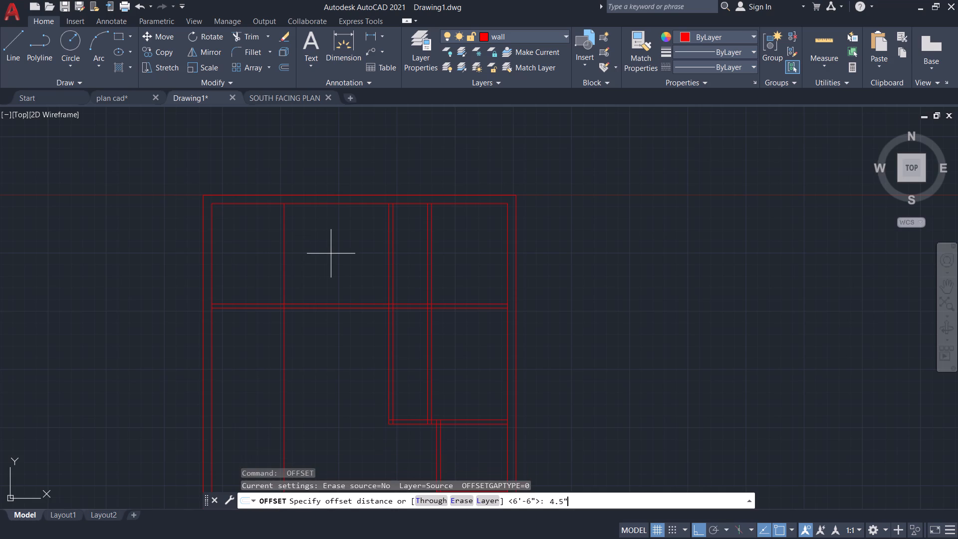
key("Return")
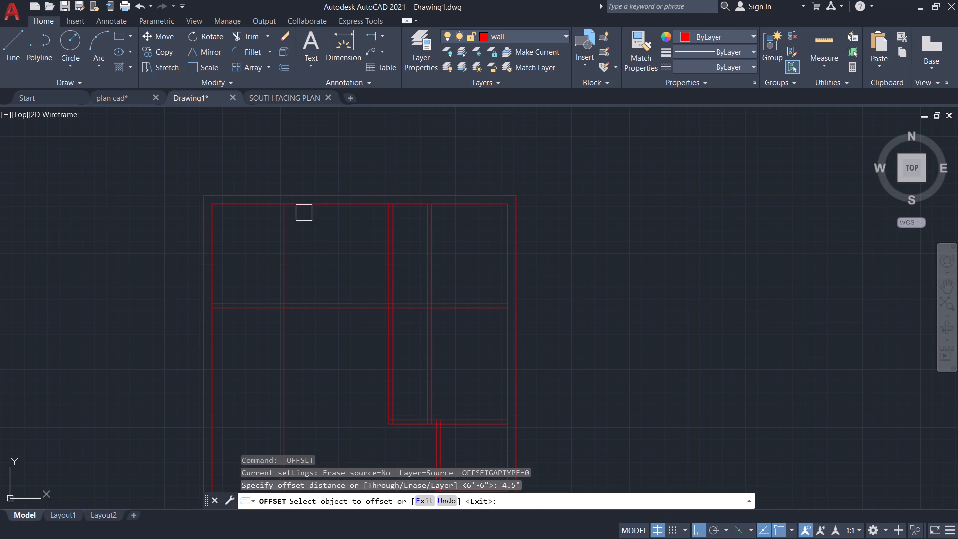
left_click_drag(281, 237, 286, 239)
left_click(484, 280)
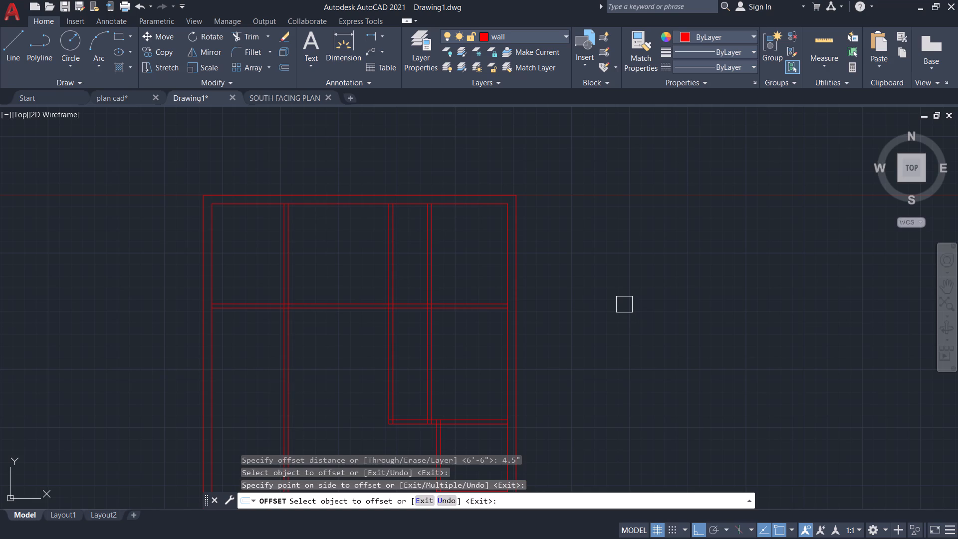
key("Escape")
Add a linear dimension across the upper middle room, from the new partition to the next vertical partition.
key("d")
type("li")
key("Return")
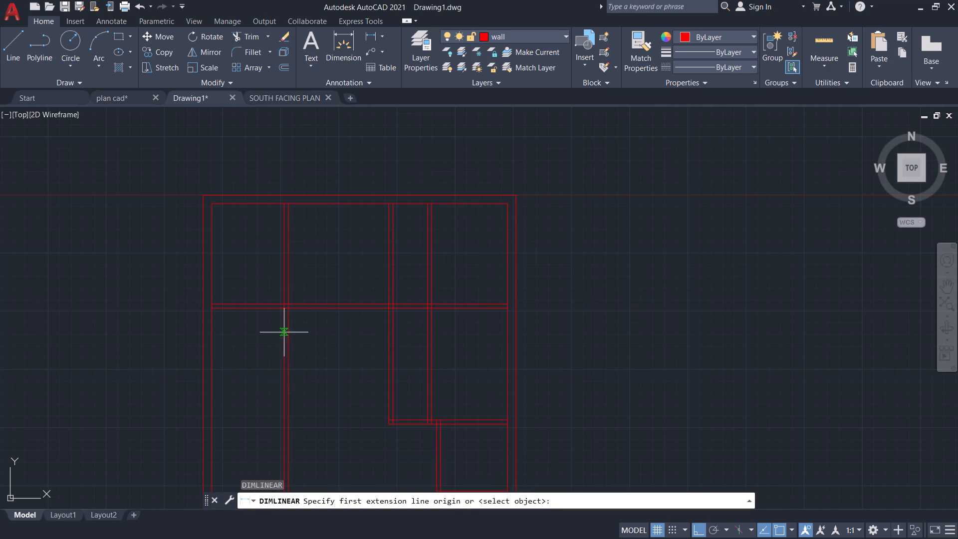
left_click(288, 303)
left_click(390, 305)
left_click(372, 272)
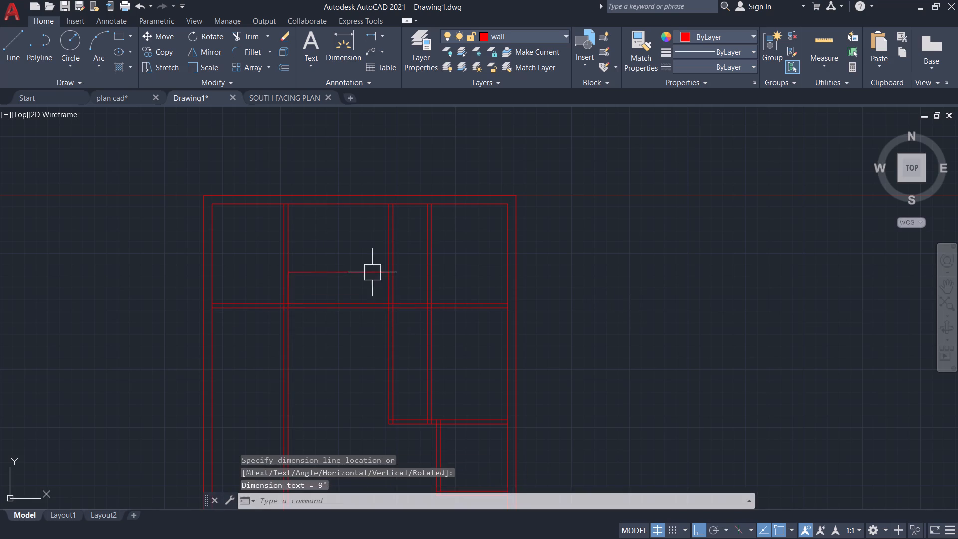
Delete the linear dimension in the upper middle room.
scroll(340, 274, "up", 8)
left_click(282, 251)
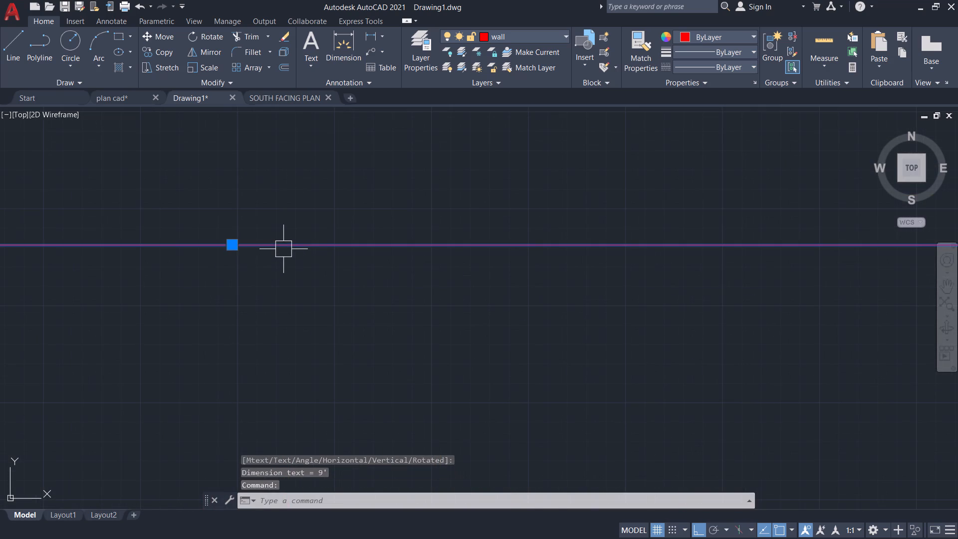
key("Delete")
scroll(288, 252, "down", 7)
scroll(502, 285, "down", 3)
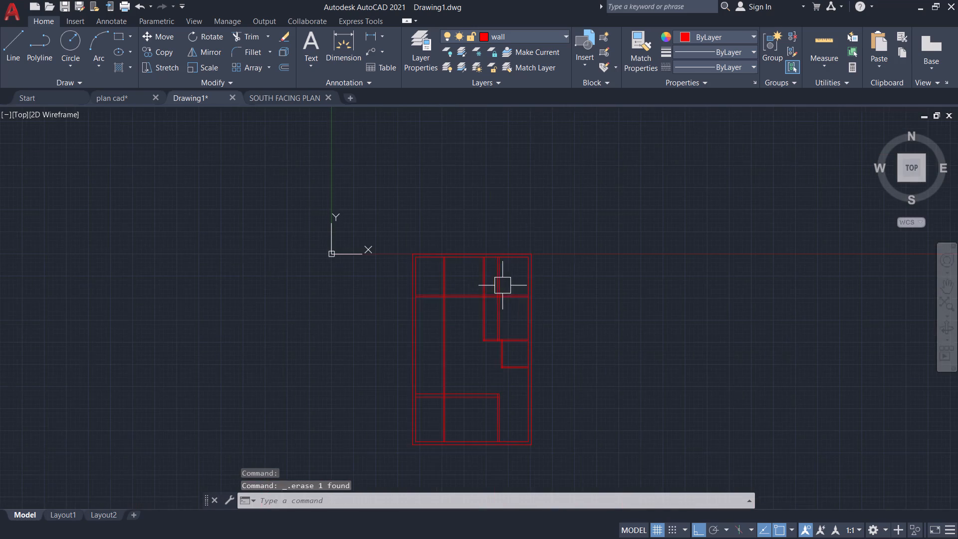
Delete both lines of the vertical partition that splits the upper right rooms, between the top wall and the lower partition.
scroll(502, 304, "up", 2)
scroll(501, 303, "down", 1)
left_click(494, 304)
scroll(488, 305, "up", 2)
left_click(495, 305)
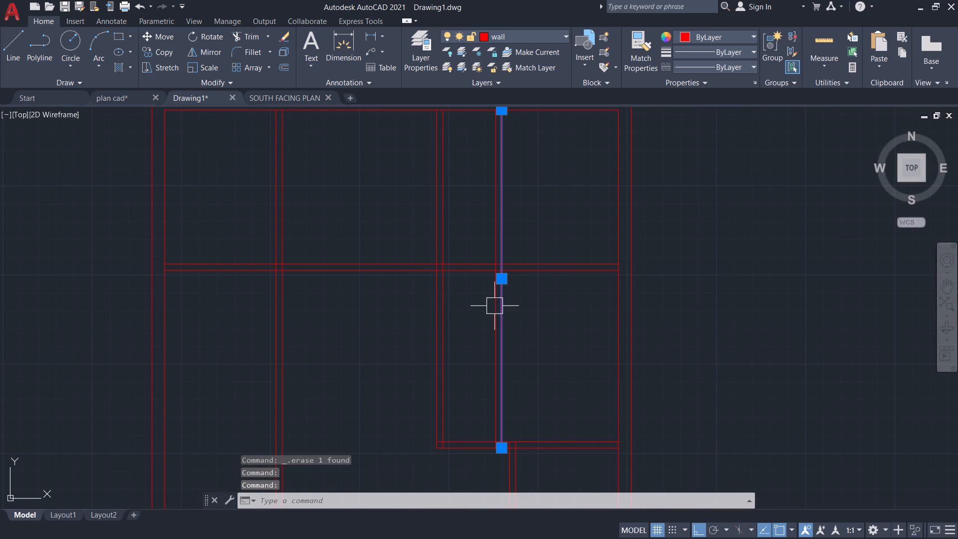
left_click(492, 306)
key("Delete")
scroll(494, 312, "down", 3)
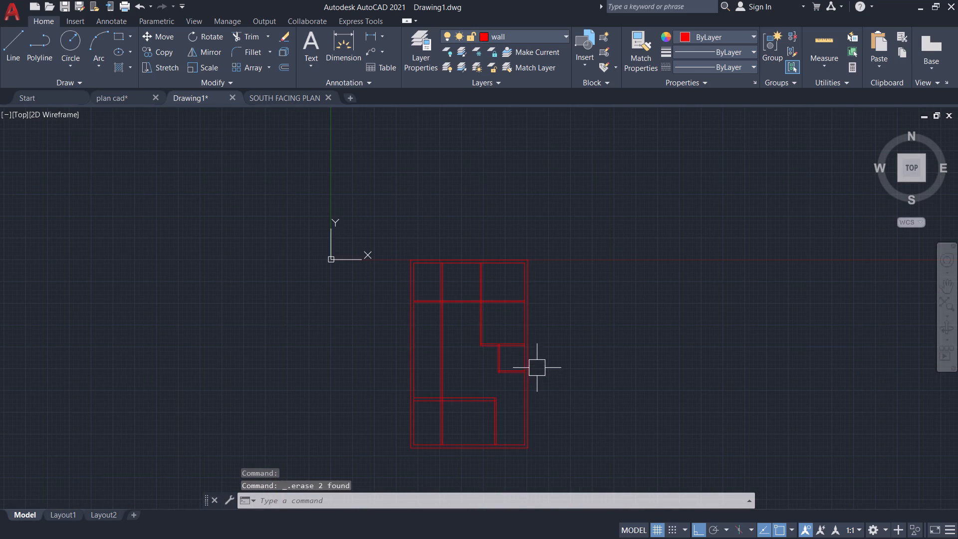
Trim the upper line of the upper horizontal partition in the left room and between the left vertical partition's two lines.
scroll(504, 324, "up", 2)
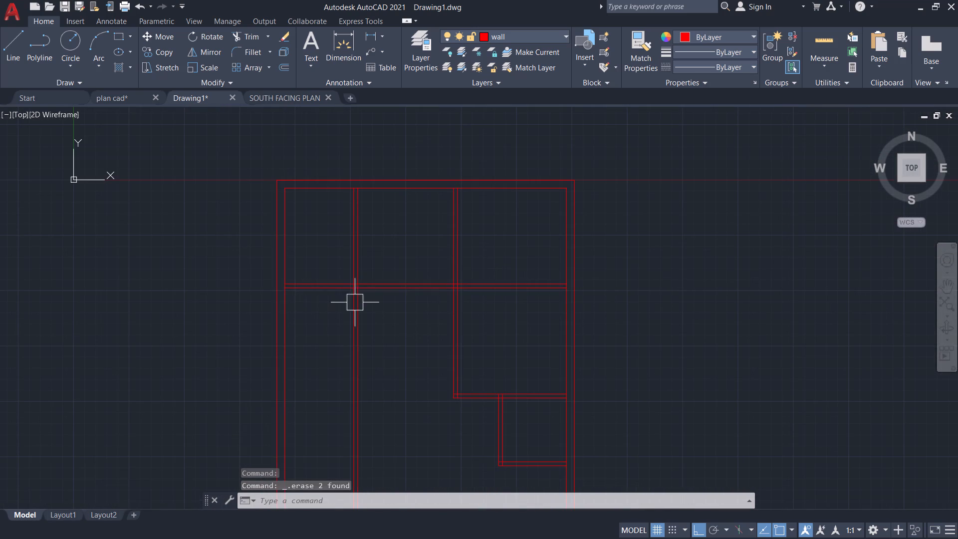
scroll(306, 300, "up", 1)
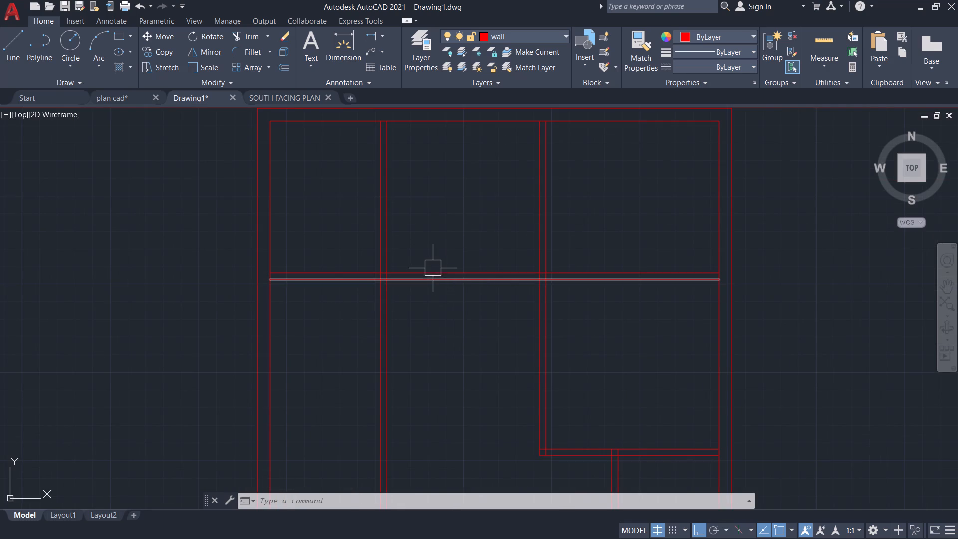
key("Escape")
type("tr")
key("Return")
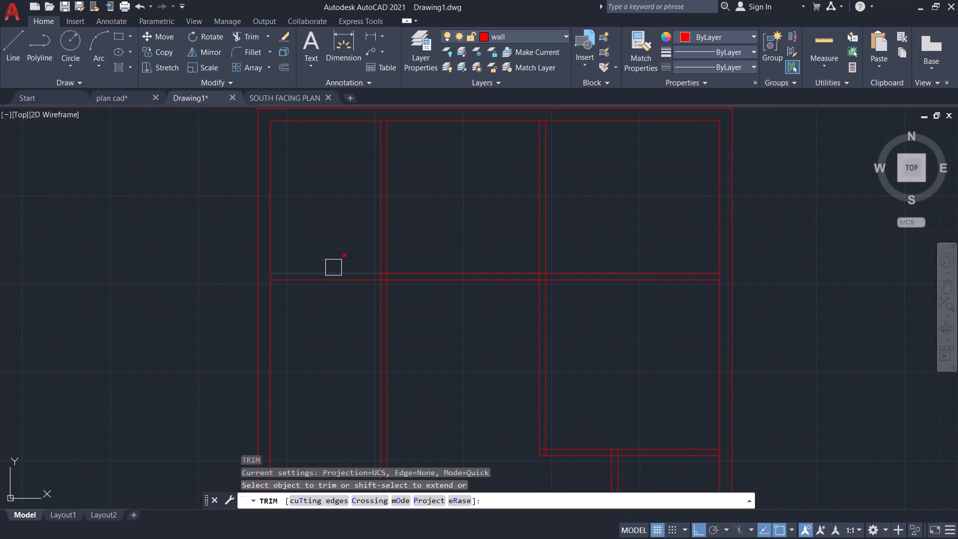
left_click(334, 266)
scroll(358, 257, "up", 3)
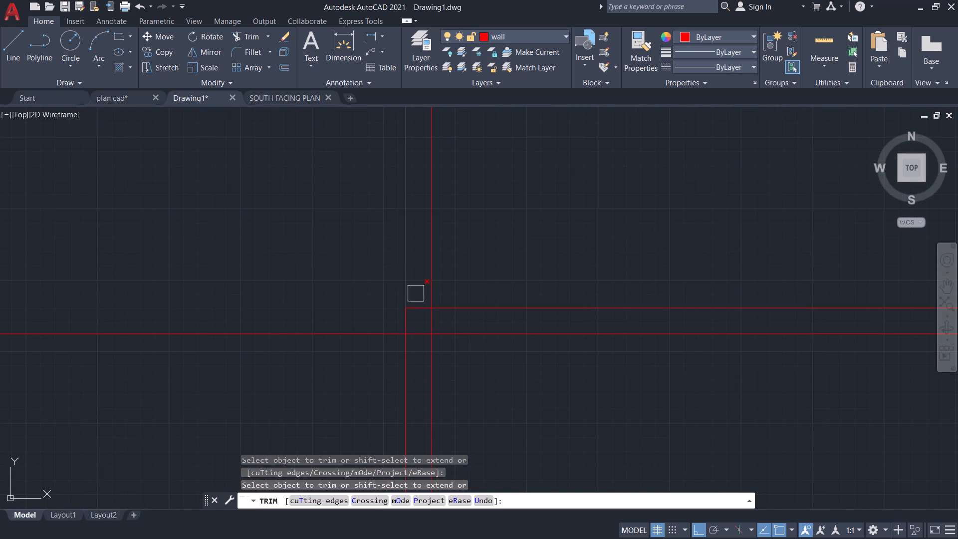
left_click(422, 311)
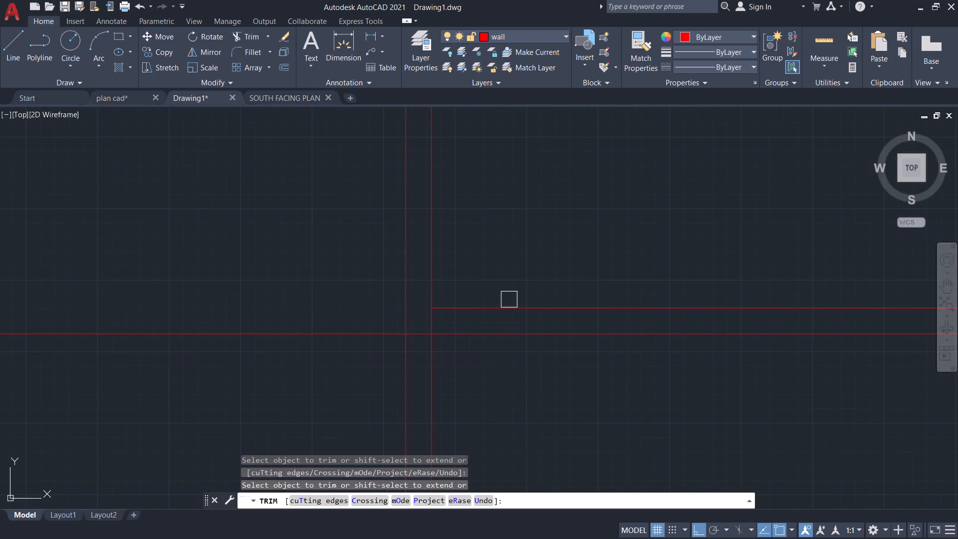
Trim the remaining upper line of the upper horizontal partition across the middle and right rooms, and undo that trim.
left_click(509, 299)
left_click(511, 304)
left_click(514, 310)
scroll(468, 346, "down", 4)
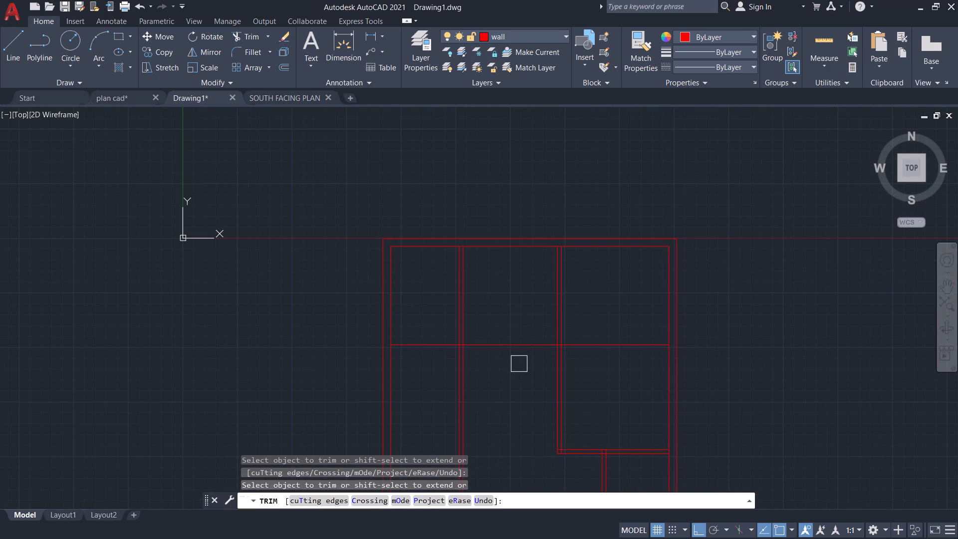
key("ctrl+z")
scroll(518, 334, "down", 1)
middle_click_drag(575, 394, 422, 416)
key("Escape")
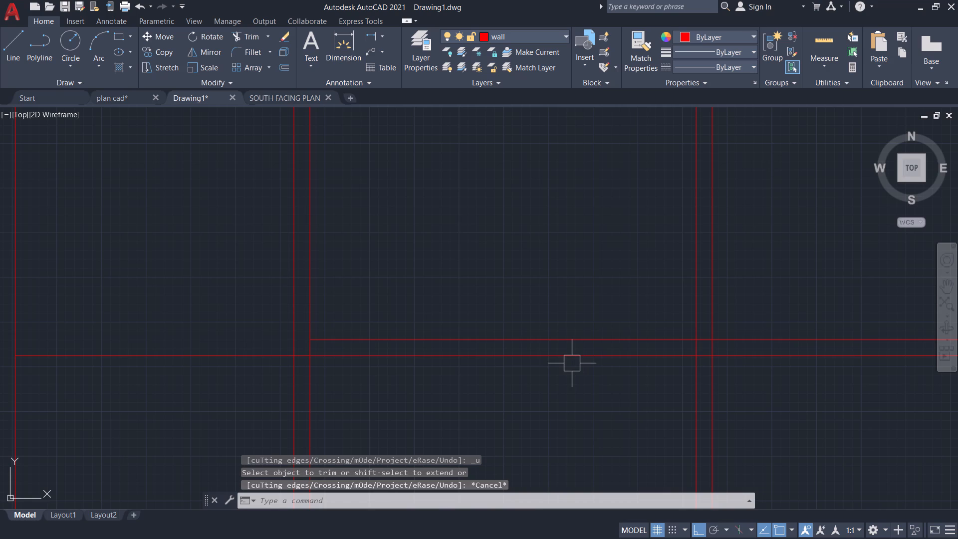
Offset the left line of the vertical partition between the middle and right rooms 1' to the left.
key("Escape")
type("of")
key("Return")
type("1'")
key("Return")
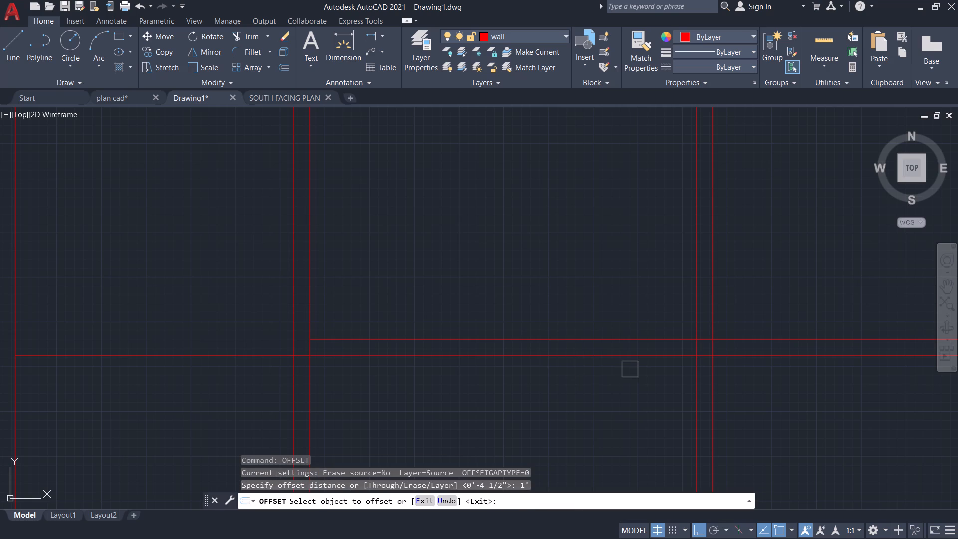
scroll(693, 346, "up", 2)
left_click(693, 347)
left_click(649, 354)
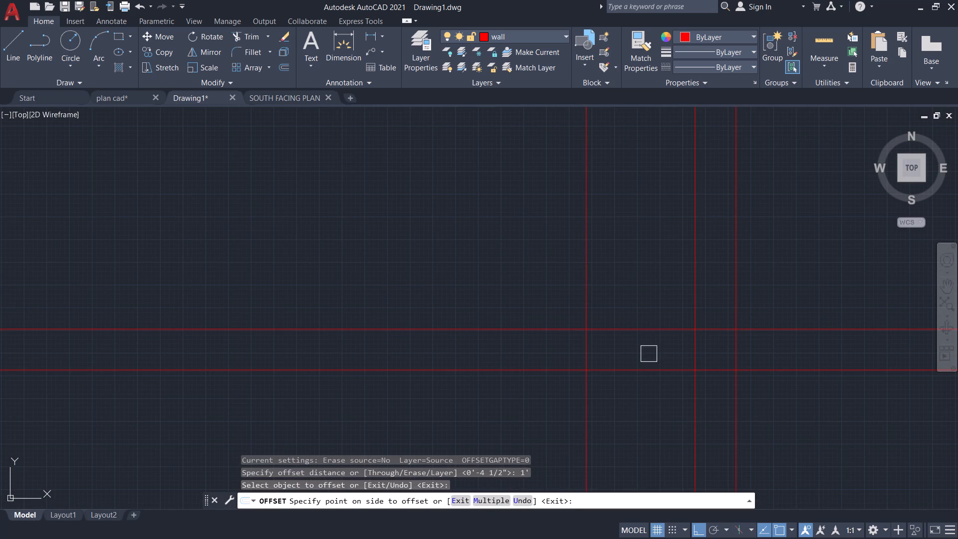
key("Escape")
Trim the new offset line above and below the horizontal partition, and the partition's upper line left of it, leaving a short wall stub.
scroll(632, 453, "down", 2)
key("t")
key("r")
key("Return")
key("Return")
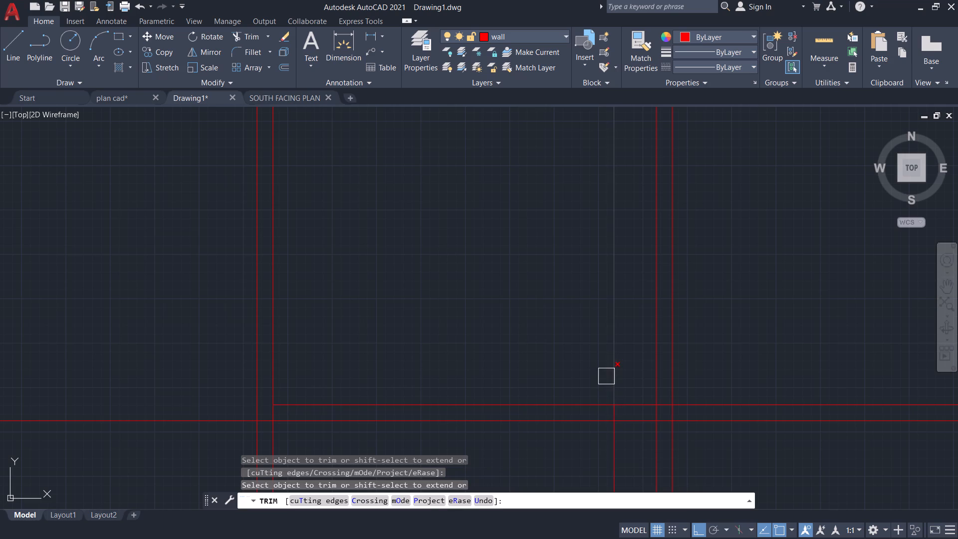
left_click(606, 376)
left_click(610, 445)
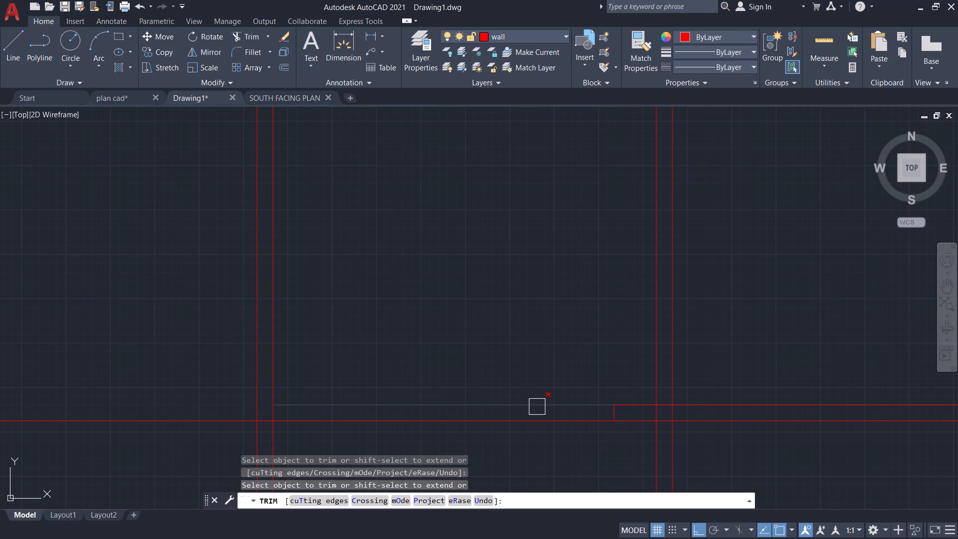
left_click(537, 407)
Trim the four line segments inside the crossing of the horizontal partition and the right vertical partition to open the junction.
scroll(574, 420, "down", 1)
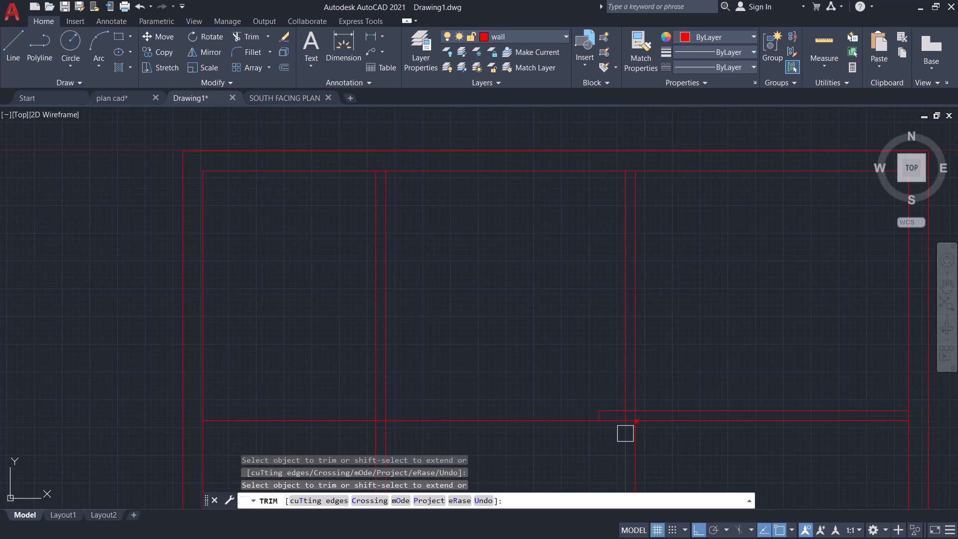
scroll(648, 435, "up", 2)
scroll(595, 414, "up", 1)
left_click(582, 368)
left_click(598, 353)
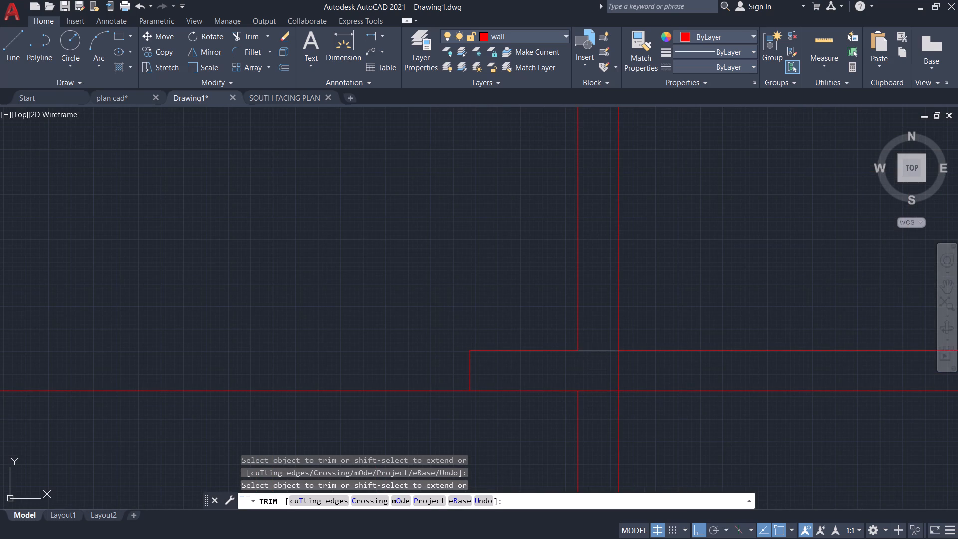
left_click(617, 371)
left_click(598, 391)
scroll(598, 391, "up", 1)
scroll(598, 391, "down", 4)
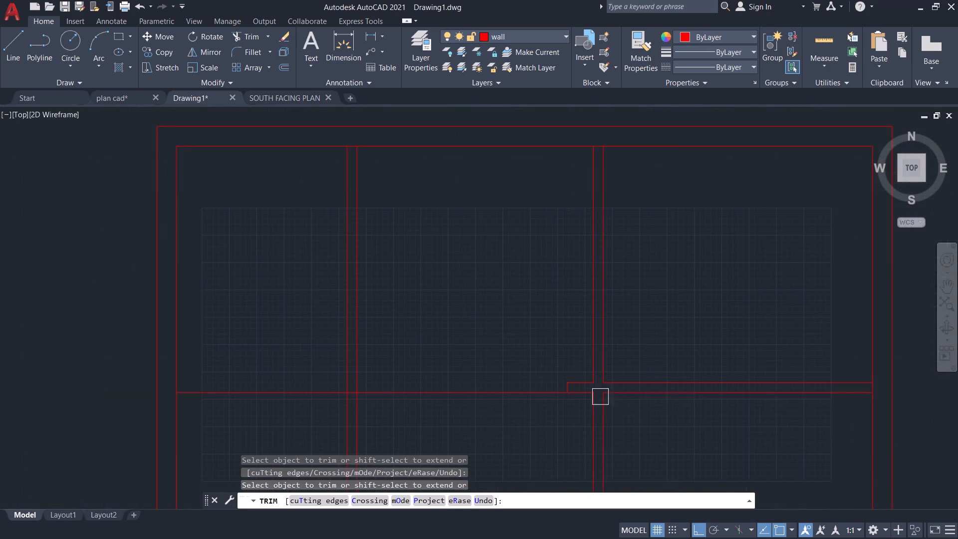
middle_click_drag(663, 216, 670, 330)
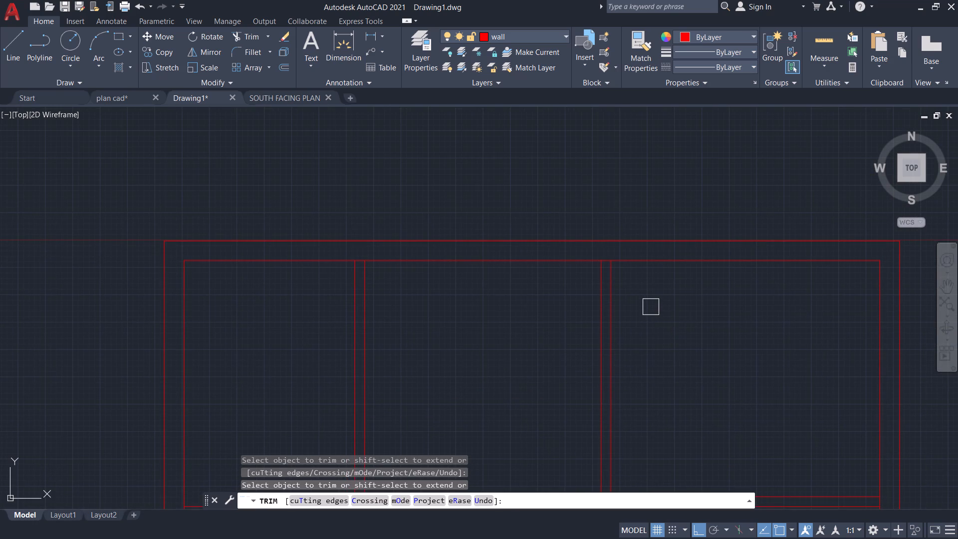
scroll(652, 306, "down", 1)
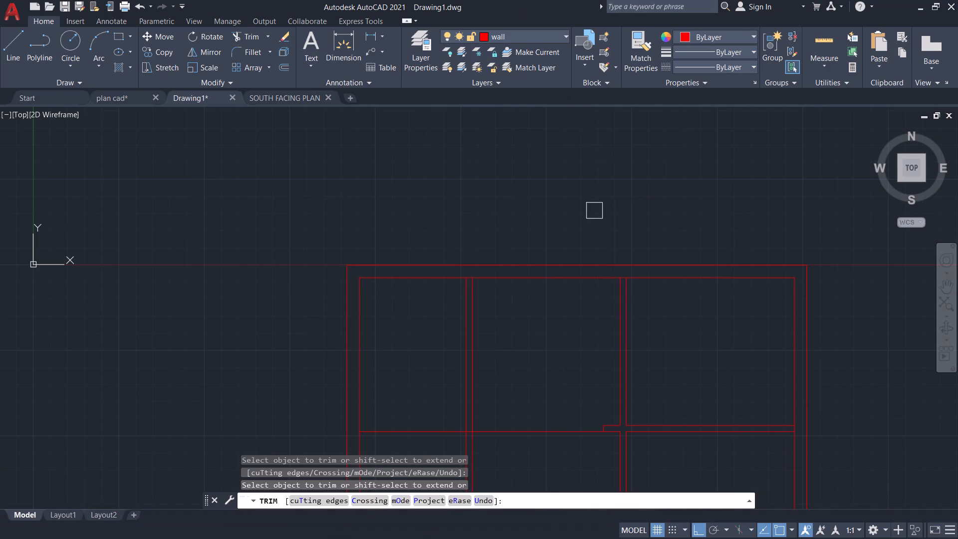
key("Escape")
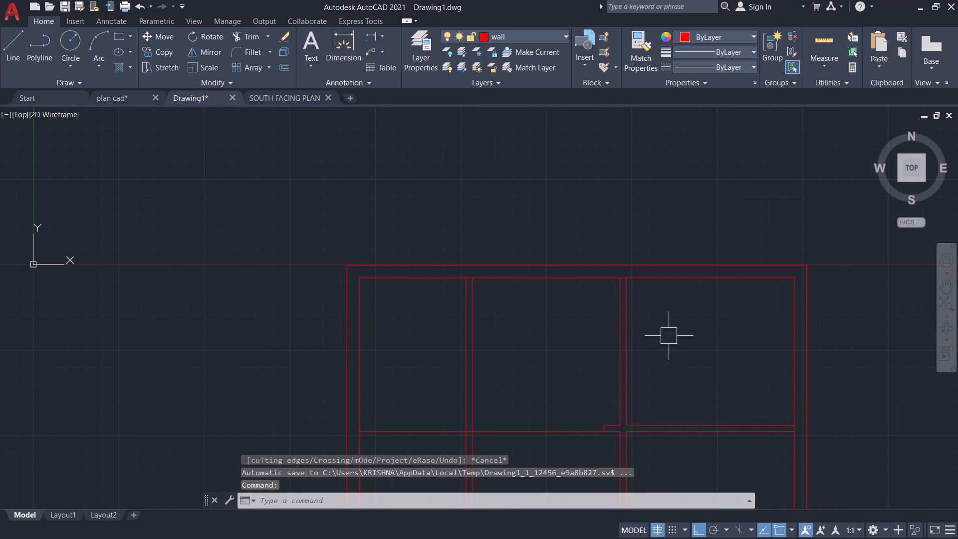
Draw a short line across the right vertical partition at the midpoint of its section above the horizontal partition.
key("l")
key("Return")
left_click(627, 352)
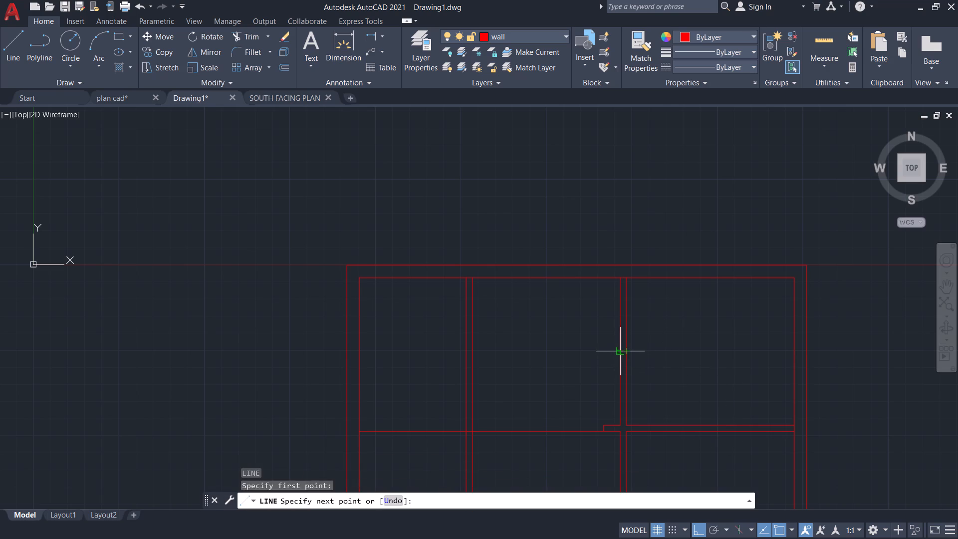
left_click(617, 350)
key("Escape")
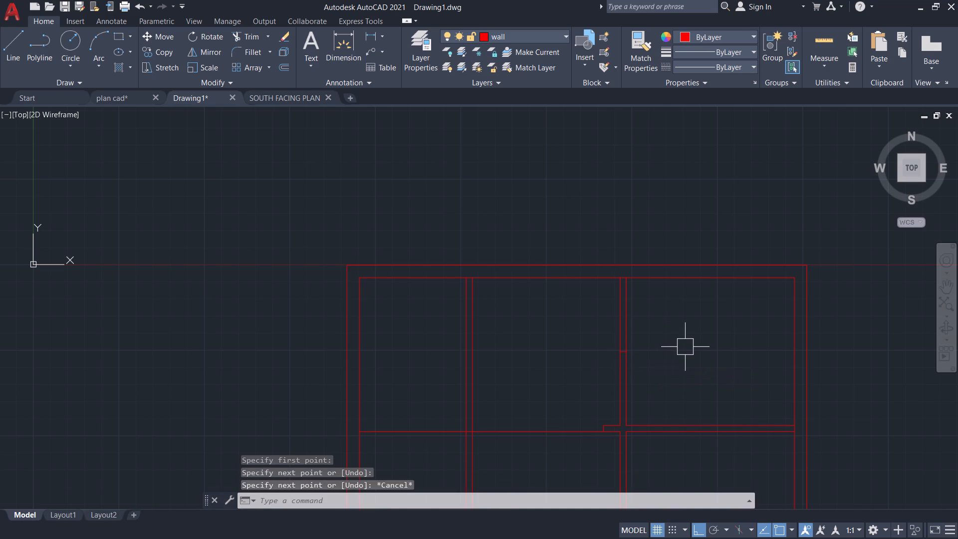
Trim both lines of the right vertical partition between the short cross line and the top wall.
type("tr")
key("Return")
key("Return")
left_click_drag(658, 301, 591, 304)
scroll(701, 343, "down", 1)
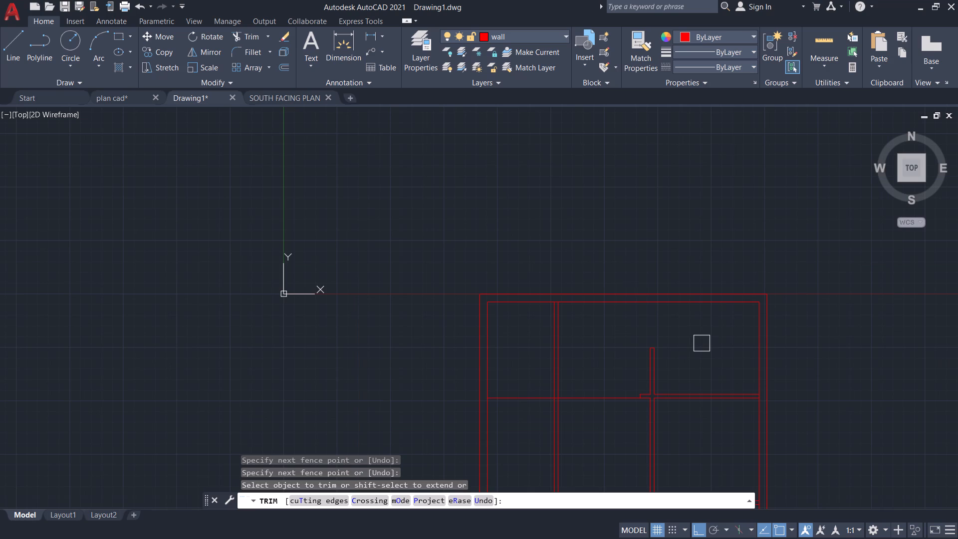
middle_click_drag(696, 355, 673, 337)
scroll(696, 374, "down", 1)
middle_click_drag(683, 356, 599, 256)
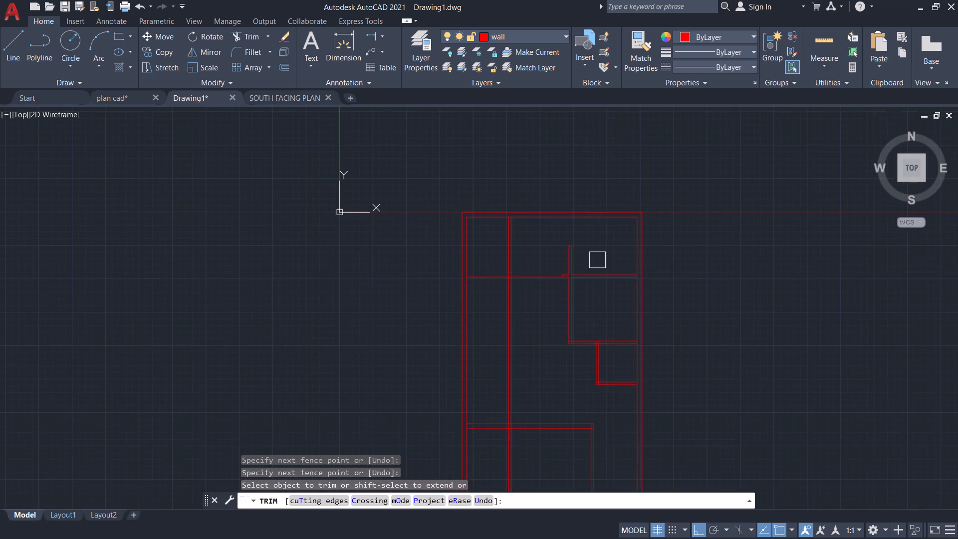
scroll(595, 307, "up", 1)
scroll(590, 364, "up", 2)
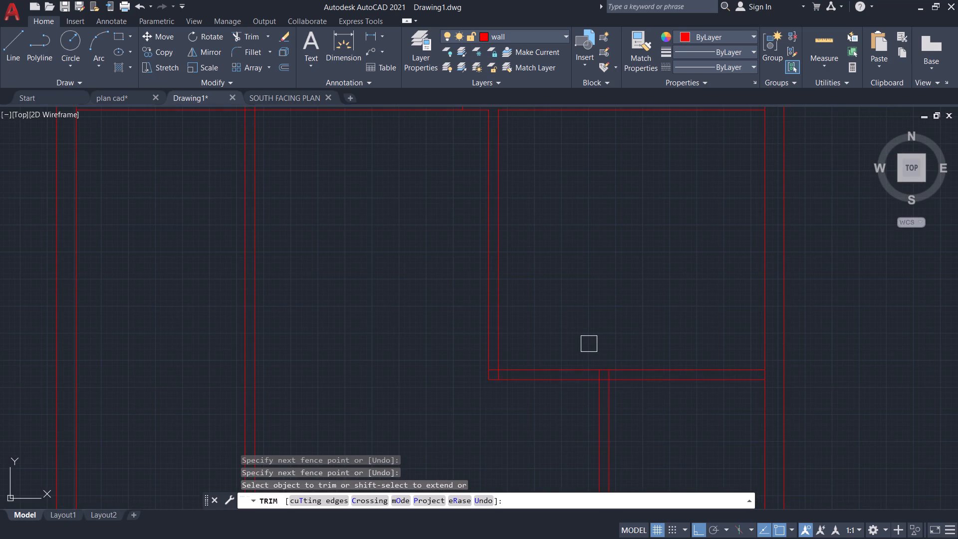
key("Escape")
Offset the right line of the vertical partition left of the right-hand room 3' to the right for an opening.
type("of")
key("Return")
type("3'")
key("Return")
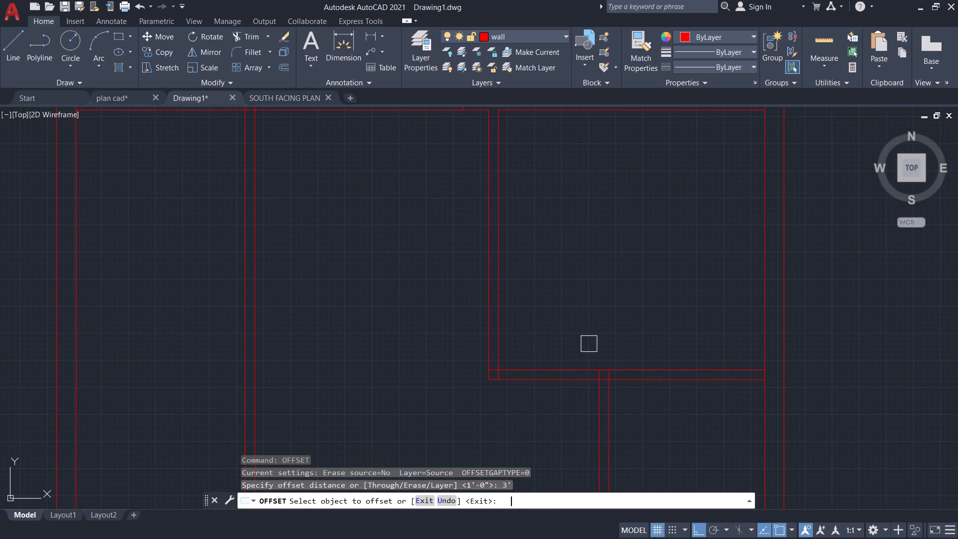
scroll(519, 379, "up", 3)
left_click_drag(460, 364, 466, 364)
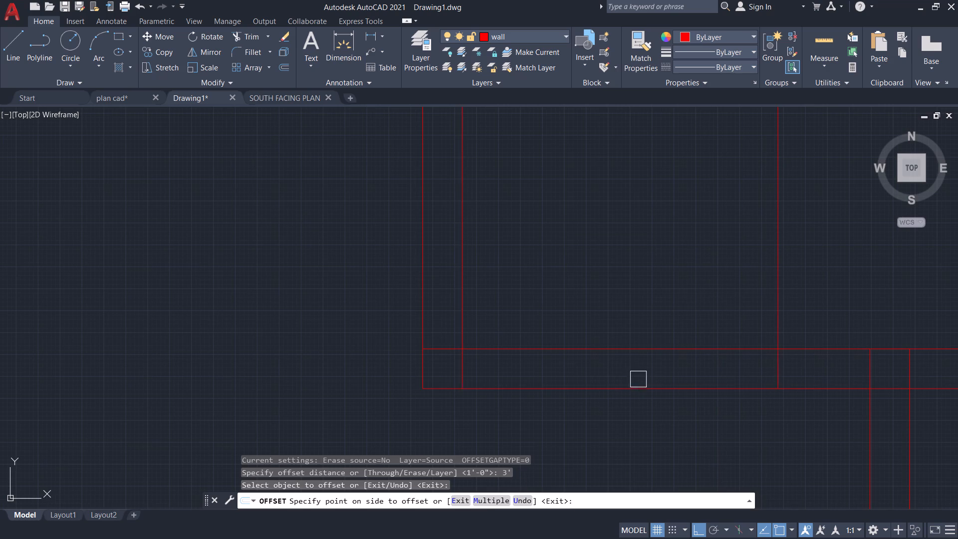
left_click(638, 379)
scroll(714, 471, "down", 2)
key("Escape")
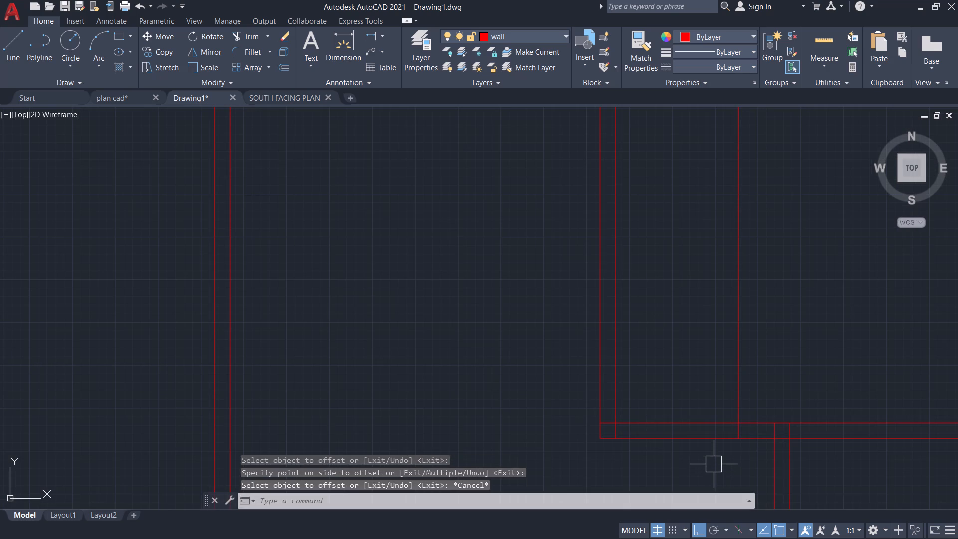
Trim the 3' offset line above the room's bottom partition, the partition lines left of it, and the leftover segment inside the vertical partition.
scroll(711, 459, "down", 1)
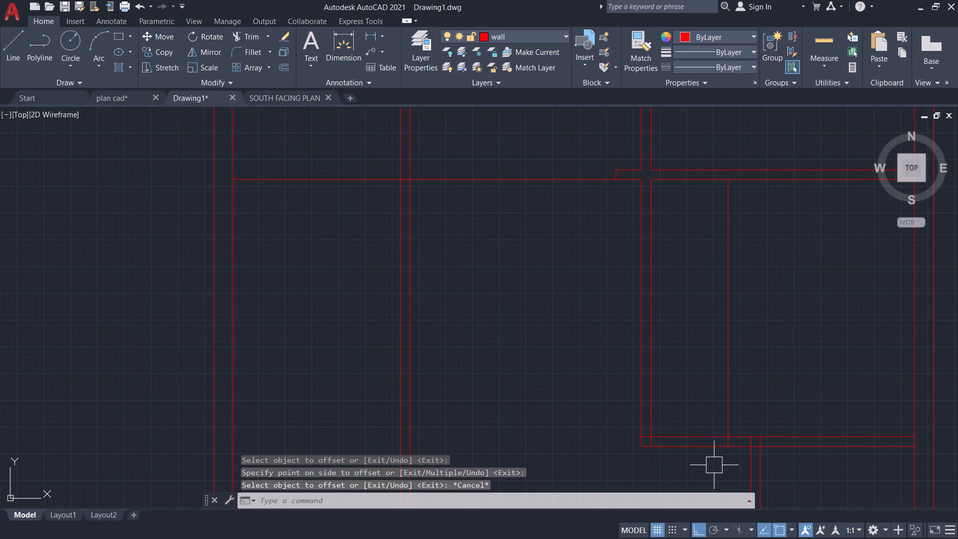
middle_click_drag(715, 467, 624, 375)
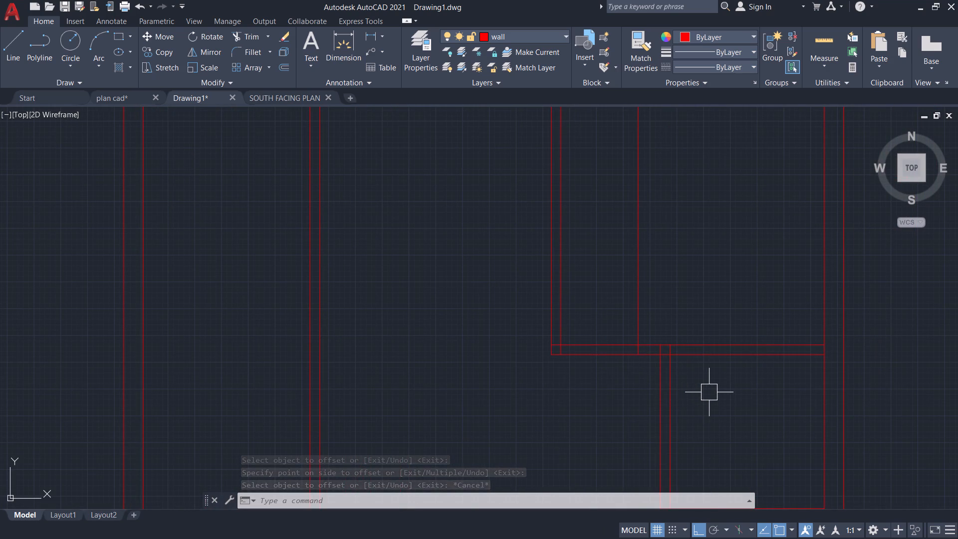
type("tr")
key("Return")
key("Return")
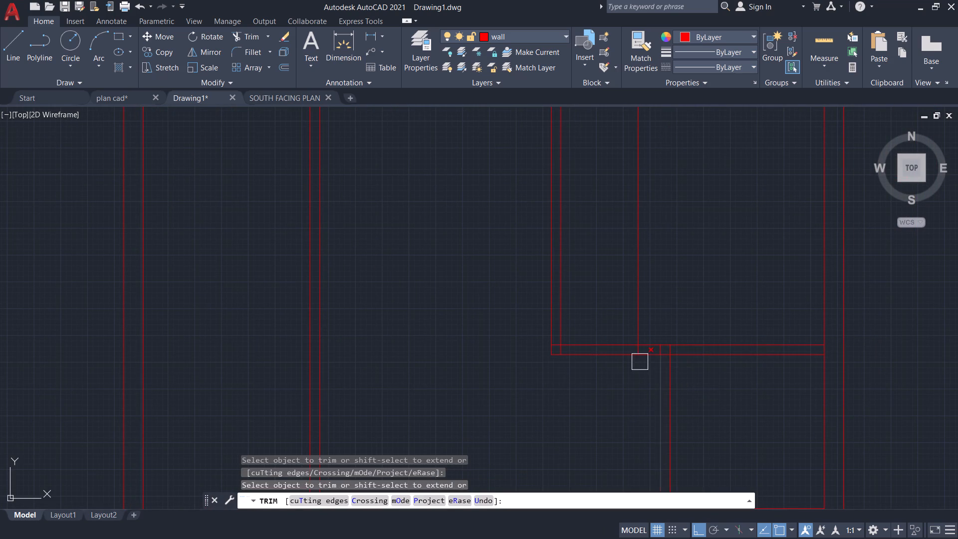
left_click(646, 299)
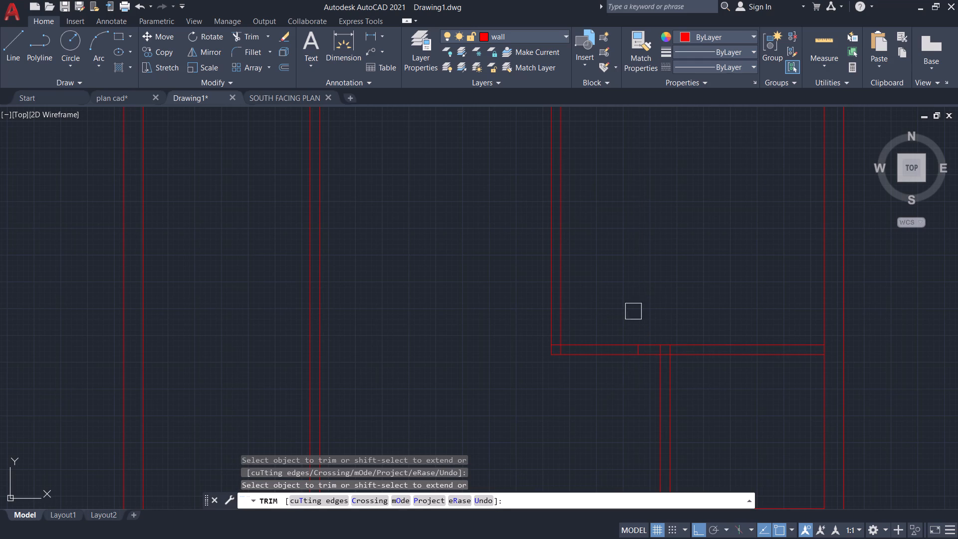
left_click(611, 344)
left_click(610, 356)
scroll(552, 370, "up", 2)
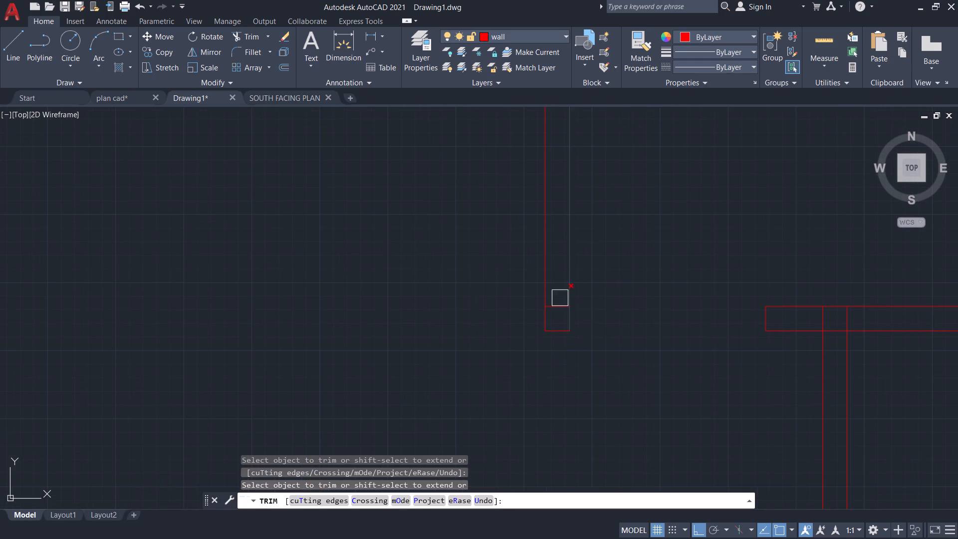
left_click(559, 304)
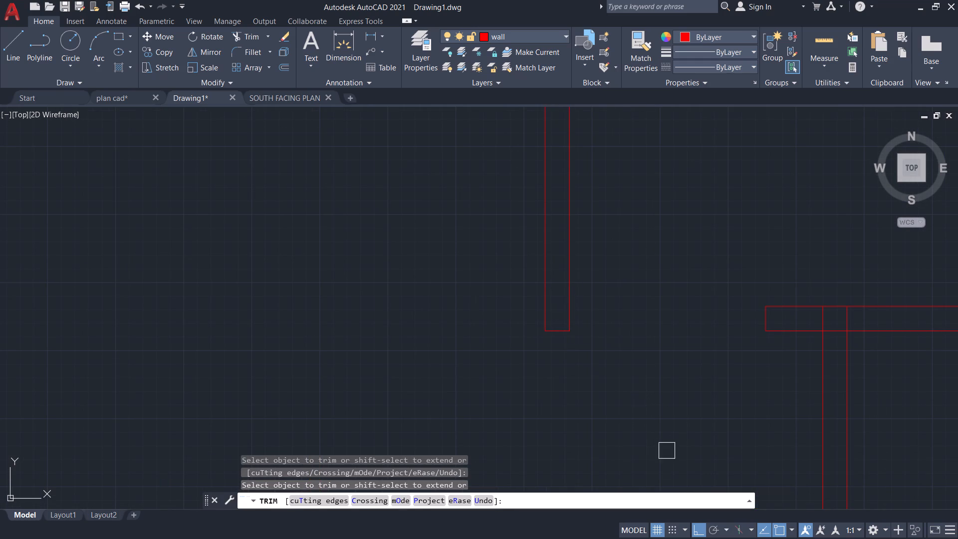
Trim both vertical partition line ends inside the top partition of the small right-hand room.
middle_click_drag(673, 452, 306, 417)
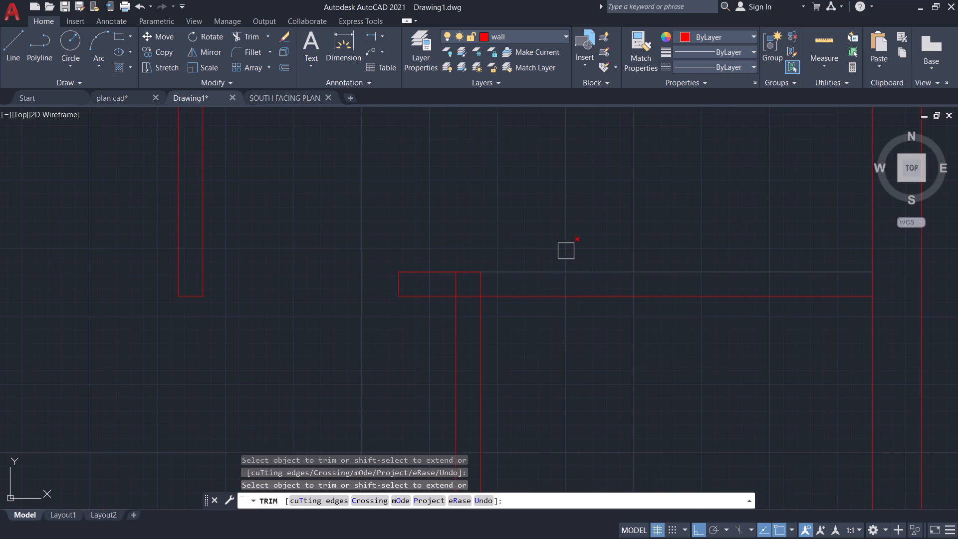
scroll(476, 297, "up", 1)
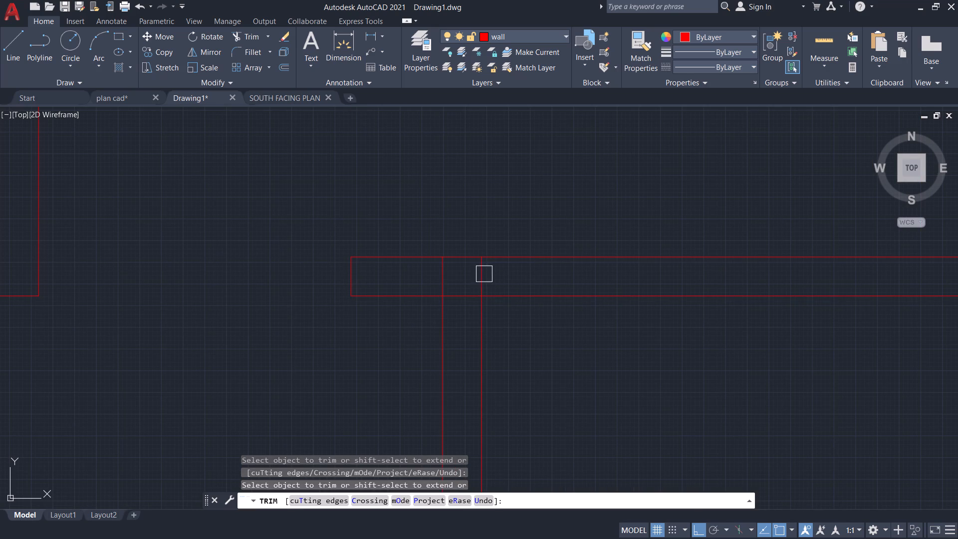
left_click(484, 274)
left_click(439, 274)
key("Escape")
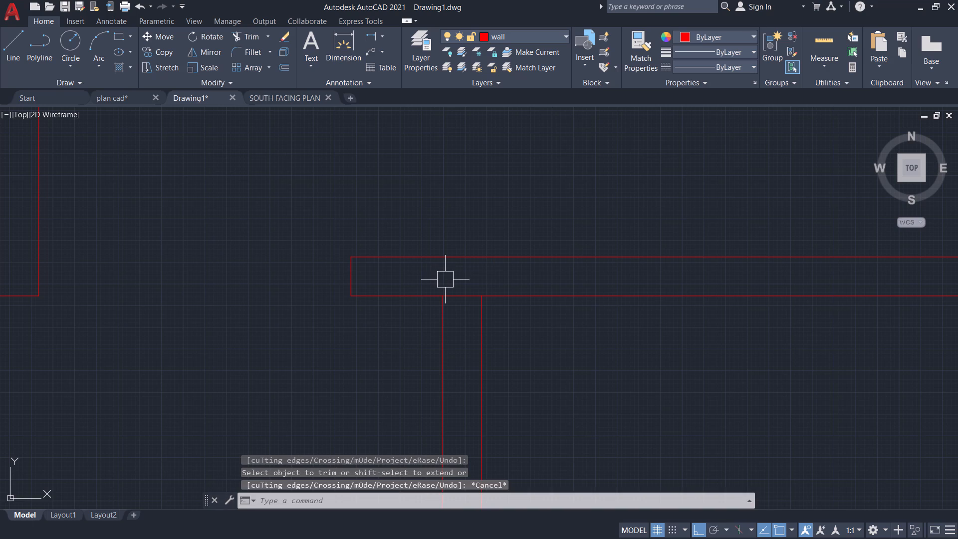
Offset the lower line of the small right-hand room's top partition 2.5' downward for an opening.
type("of")
key("Return")
type("2.5'")
key("Return")
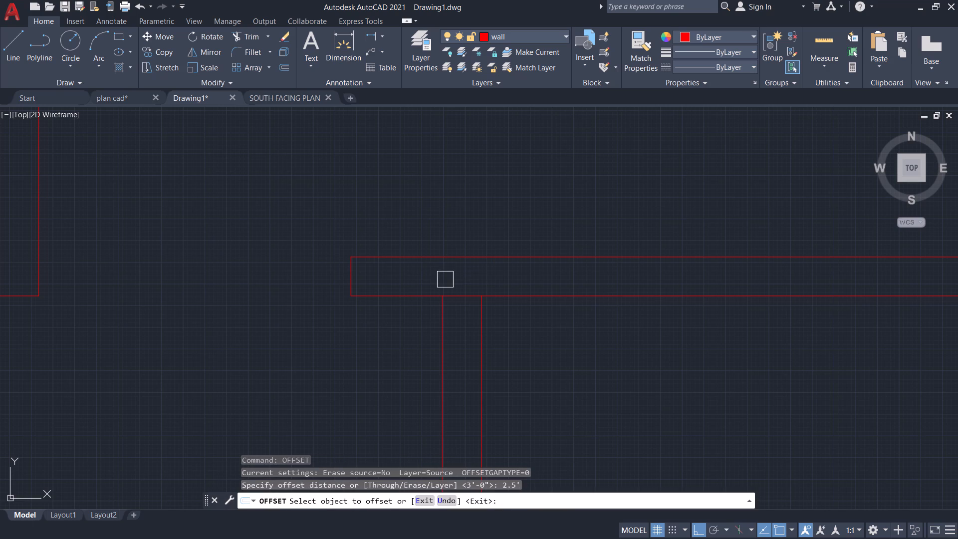
left_click(463, 297)
left_click(465, 394)
scroll(567, 381, "down", 3)
middle_click_drag(584, 399, 554, 330)
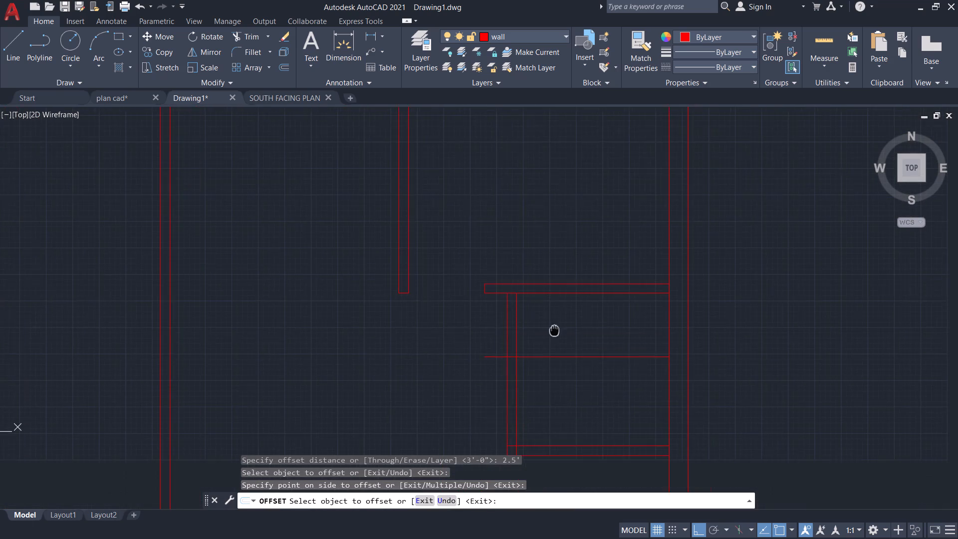
middle_click_drag(554, 330, 554, 330)
key("Escape")
Trim the room's left partition above the 2.5' offset line, and trim that line on both sides of the partition.
key("t")
key("r")
key("Return")
key("Return")
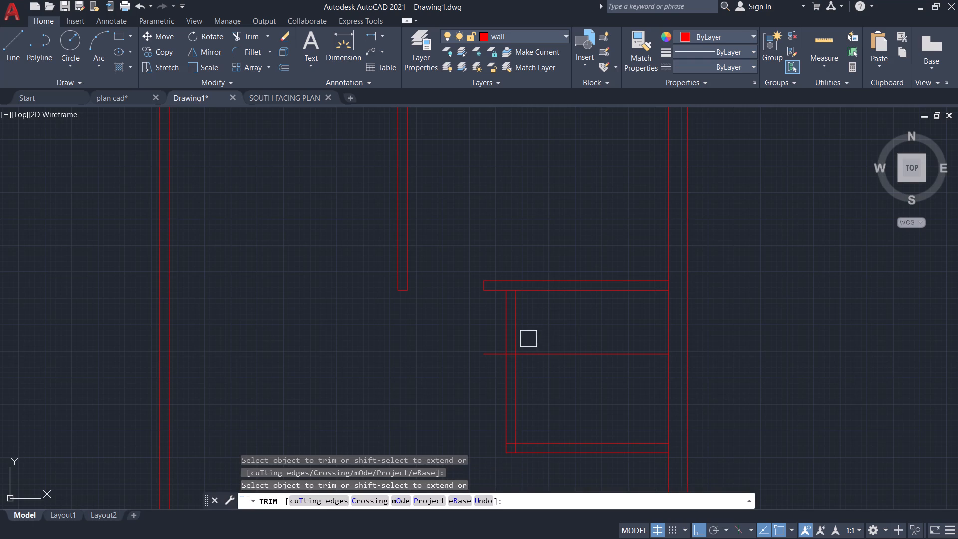
left_click(514, 328)
left_click(506, 326)
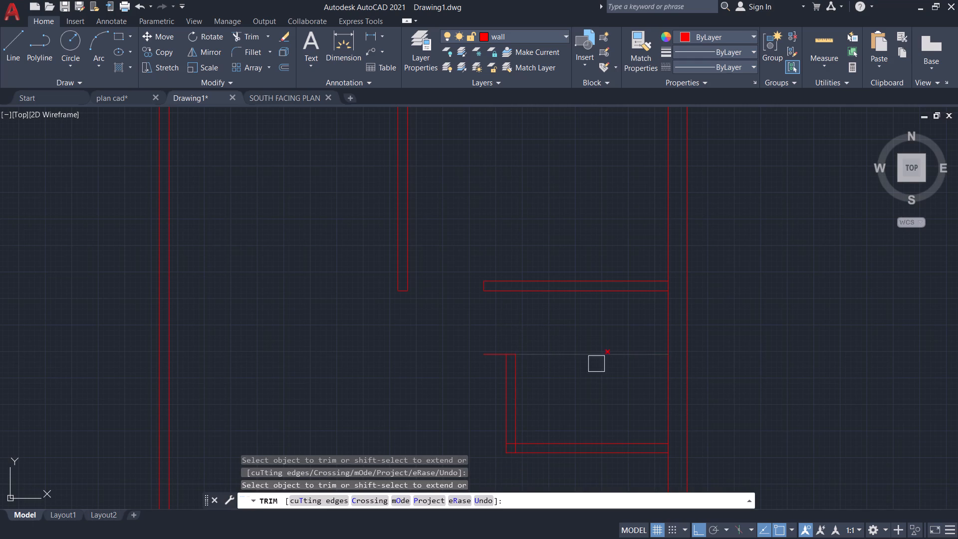
left_click(589, 350)
left_click(496, 352)
Trim both lines of the left vertical partition inside the bottom-left room.
scroll(593, 310, "down", 2)
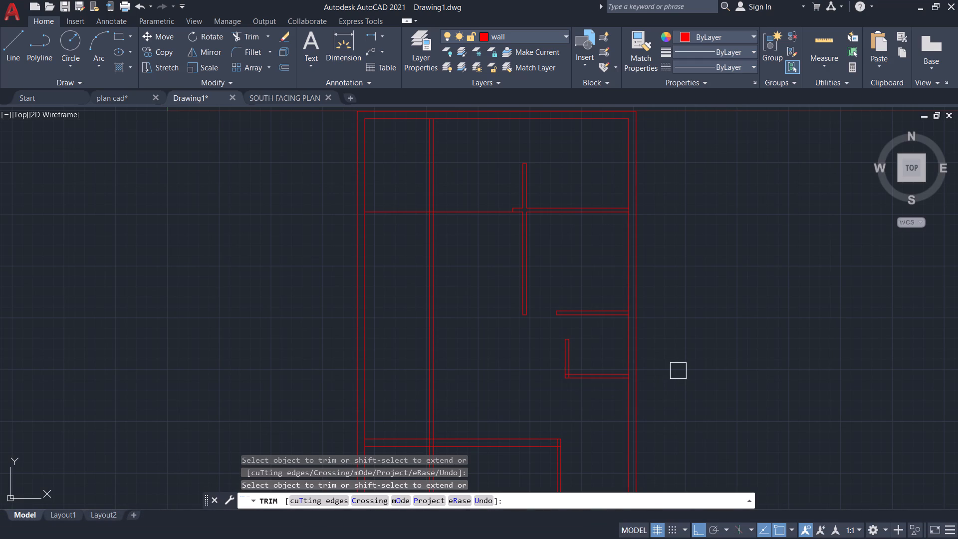
scroll(678, 369, "down", 1)
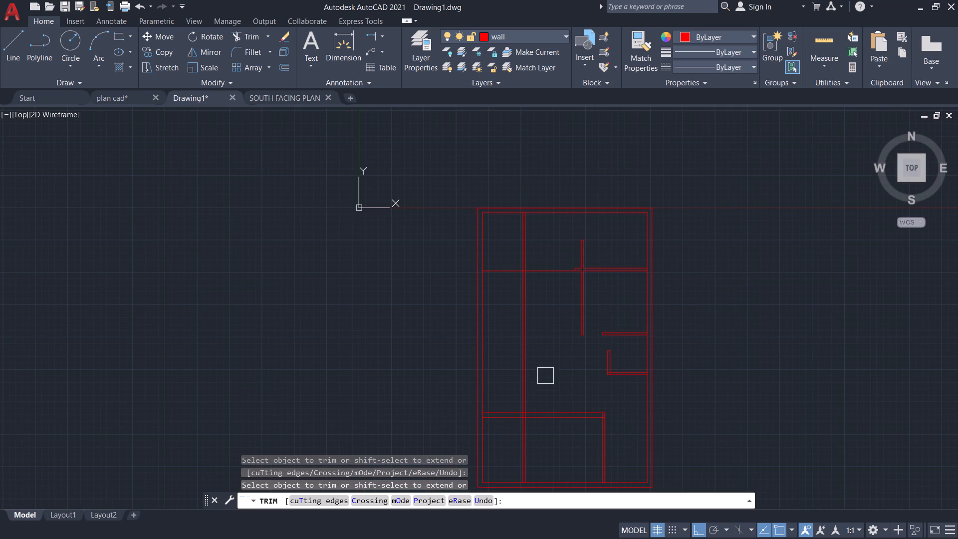
left_click(532, 449)
left_click(518, 445)
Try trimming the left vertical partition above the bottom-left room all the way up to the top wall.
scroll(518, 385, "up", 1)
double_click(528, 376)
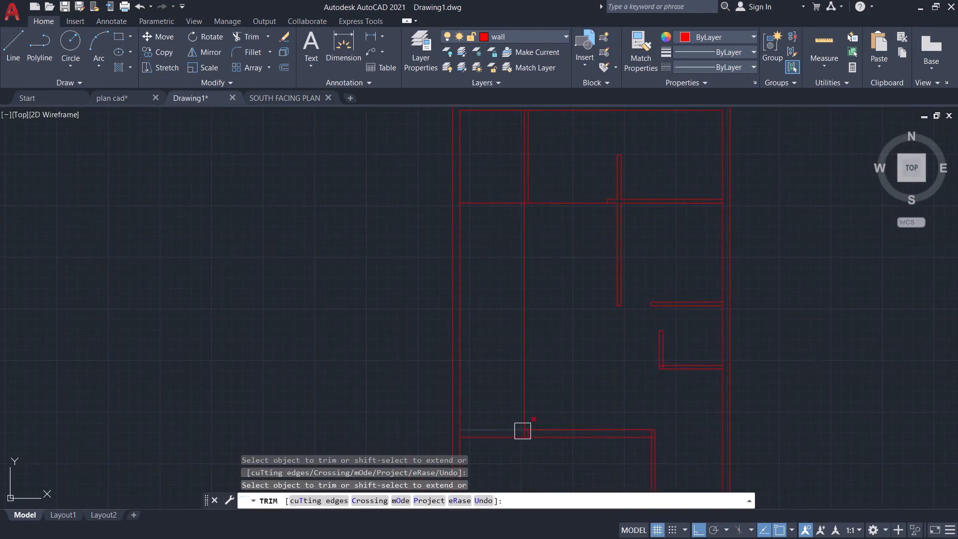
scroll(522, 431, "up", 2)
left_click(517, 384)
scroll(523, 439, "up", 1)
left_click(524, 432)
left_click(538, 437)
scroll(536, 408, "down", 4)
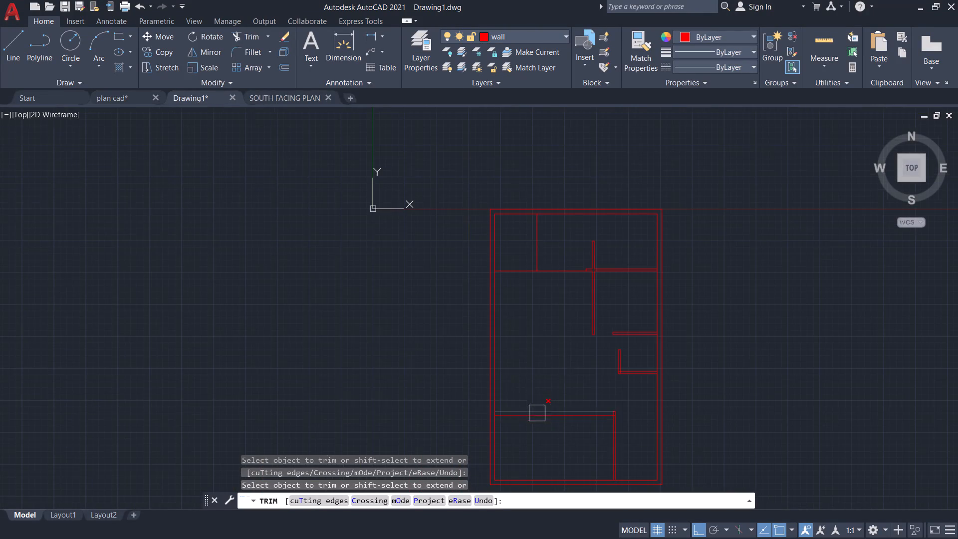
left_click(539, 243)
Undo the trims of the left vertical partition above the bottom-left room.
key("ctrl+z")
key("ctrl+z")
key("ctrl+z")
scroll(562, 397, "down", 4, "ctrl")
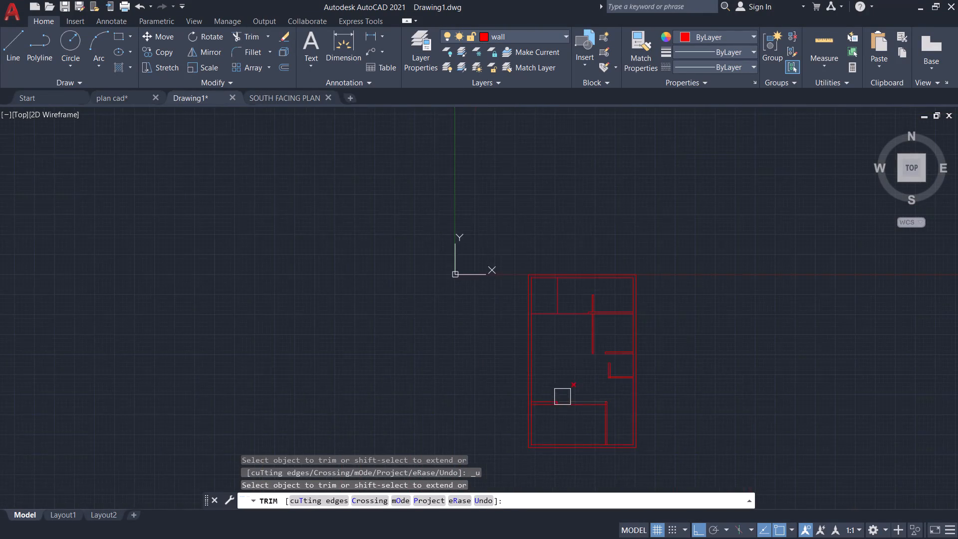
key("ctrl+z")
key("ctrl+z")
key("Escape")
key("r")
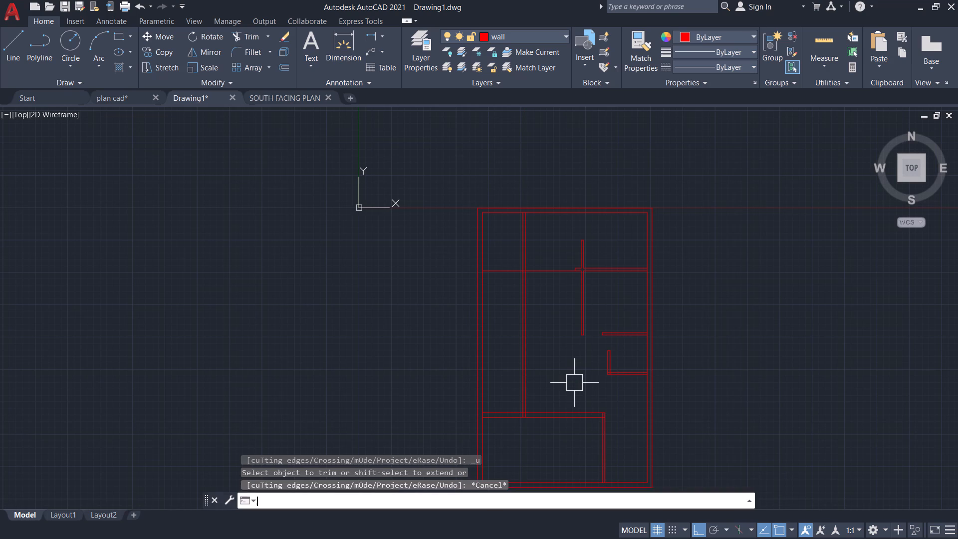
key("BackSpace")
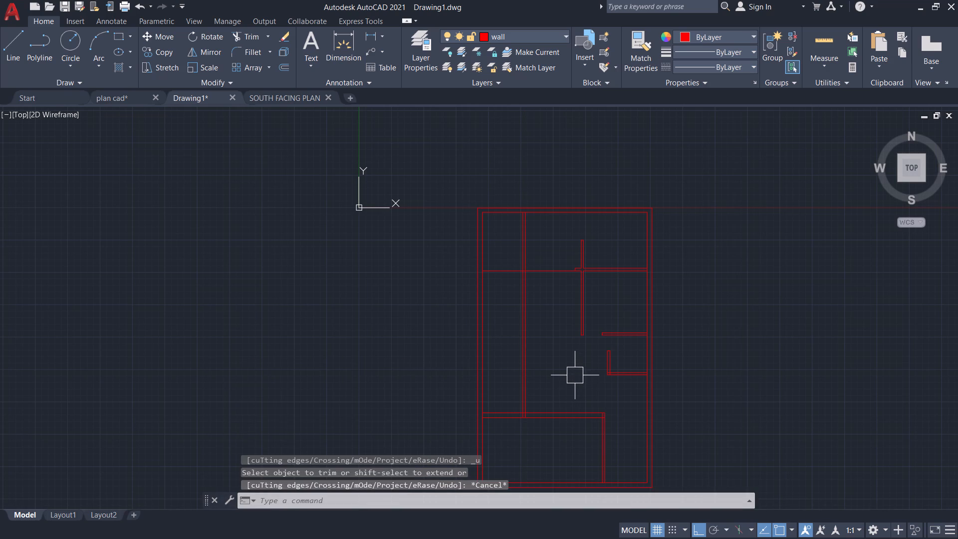
Trim the left vertical partition between the upper horizontal partition and the bottom-left room, including the stubs inside that room's top partition.
type("tr")
key("Return")
key("Return")
left_click(528, 350)
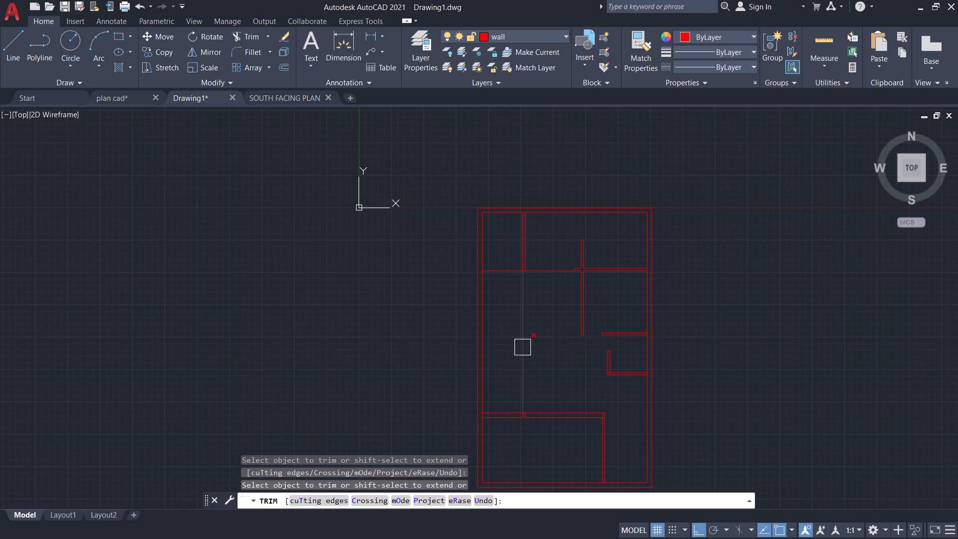
left_click(521, 346)
scroll(531, 425, "up", 3)
scroll(497, 391, "down", 1)
scroll(497, 391, "up", 1)
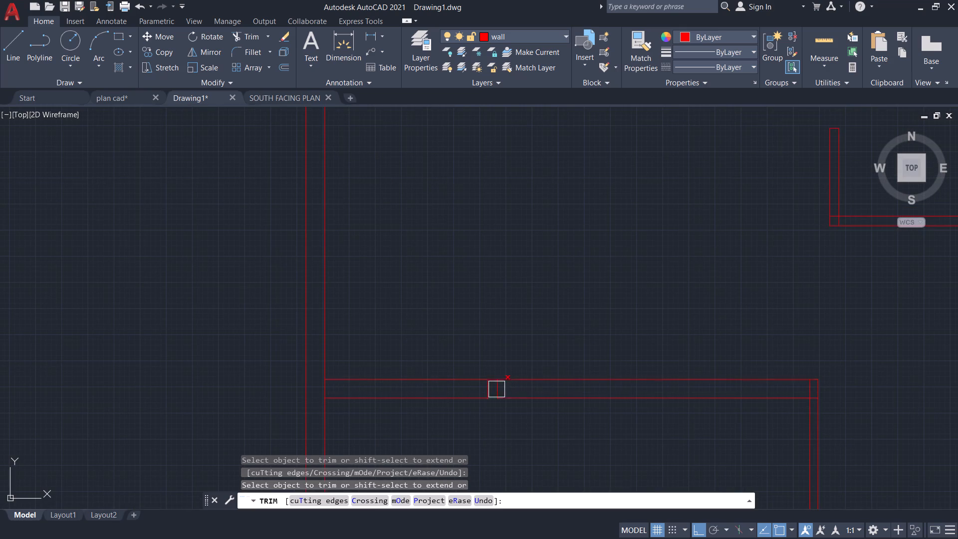
scroll(496, 389, "up", 1)
left_click(498, 392)
left_click(481, 389)
scroll(482, 402, "down", 3)
key("Escape")
Offset the inner line of the left outer wall 4' to the right, across the bottom-left room's top partition.
type("of")
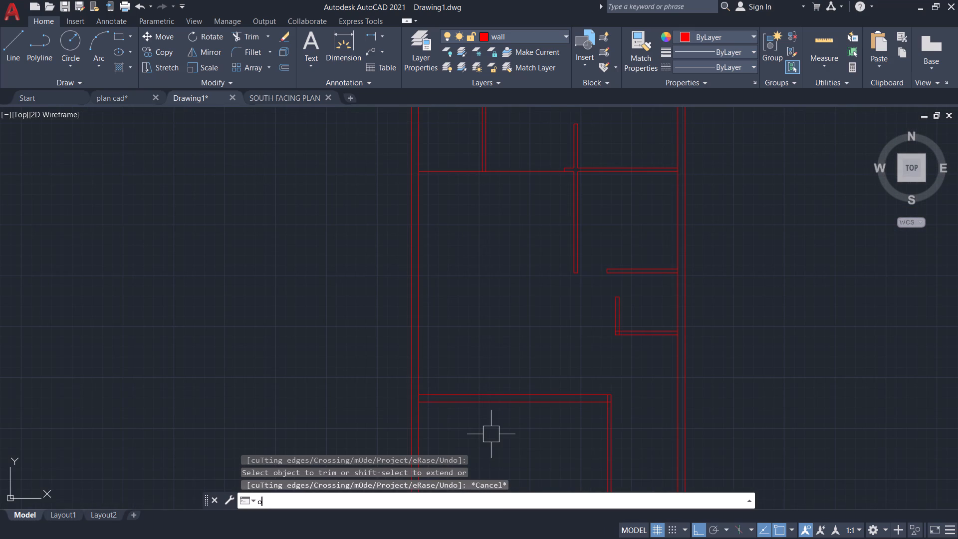
key("Return")
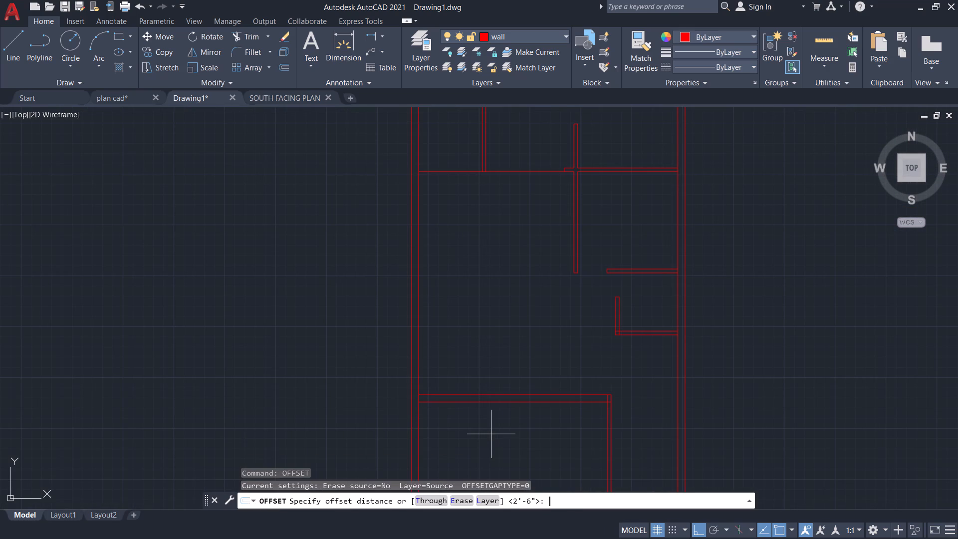
type("4'")
key("Return")
scroll(507, 411, "up", 1)
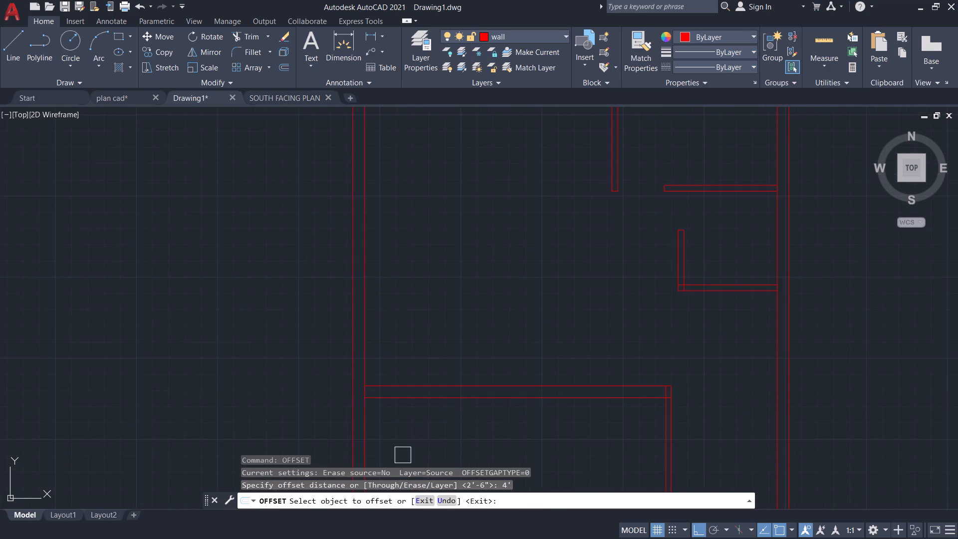
scroll(403, 453, "up", 1)
scroll(334, 354, "up", 1)
left_click(345, 355)
left_click(453, 369)
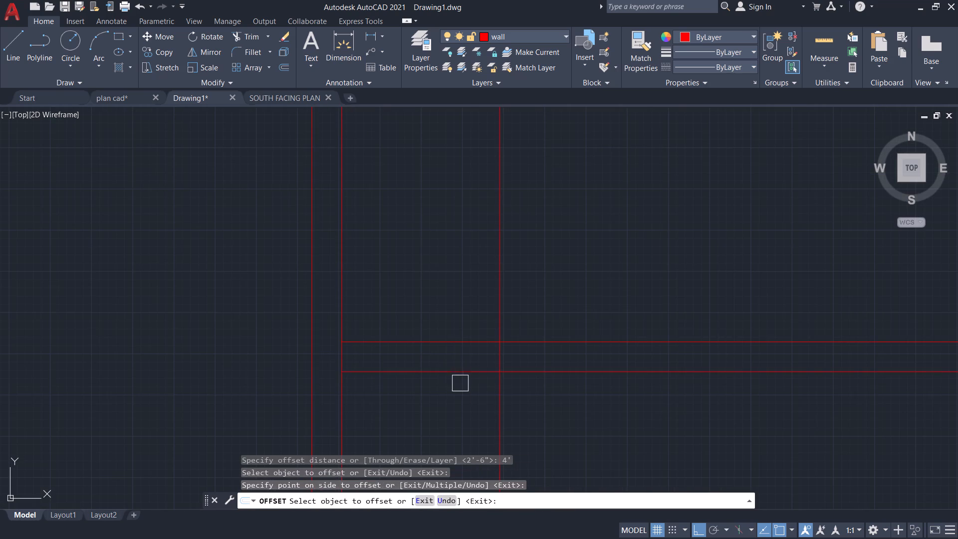
key("Escape")
Trim the bottom-left room's top partition between the outer wall and the 4' offset line, and that line above and below the partition.
type("tr")
key("Return")
key("Return")
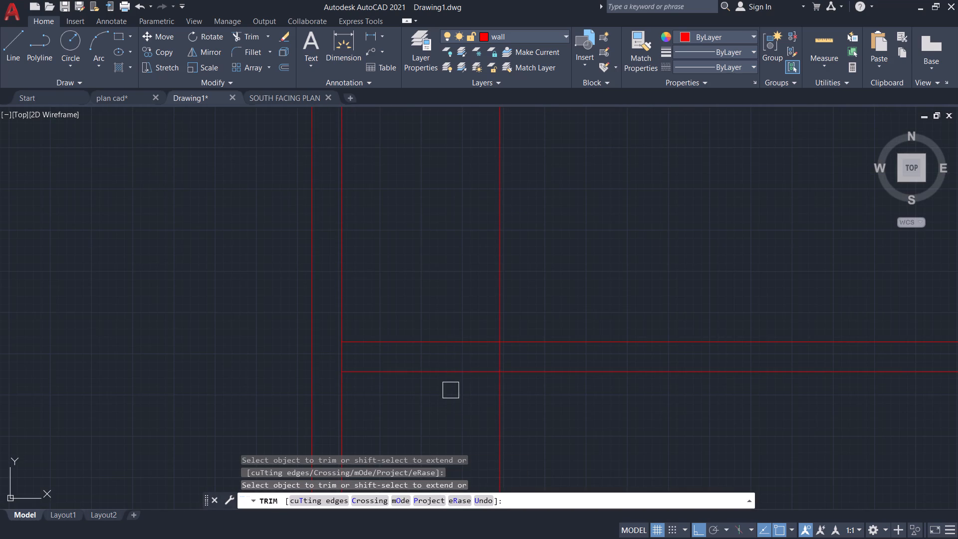
left_click_drag(451, 372, 451, 366)
left_click(450, 337)
left_click(509, 300)
left_click(490, 295)
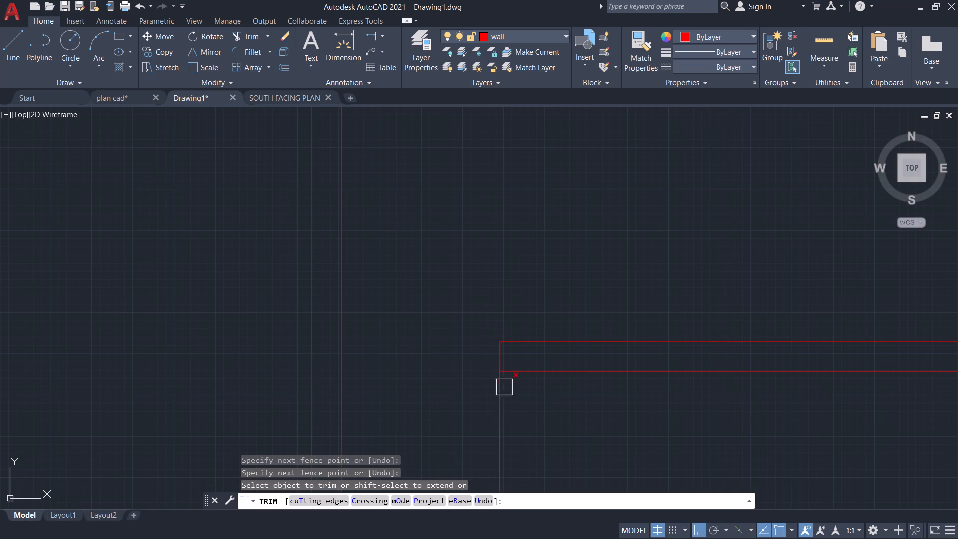
left_click(499, 409)
Trim the overlapping line ends at the corner of the bottom-left room's top and right partitions.
scroll(497, 396, "down", 4)
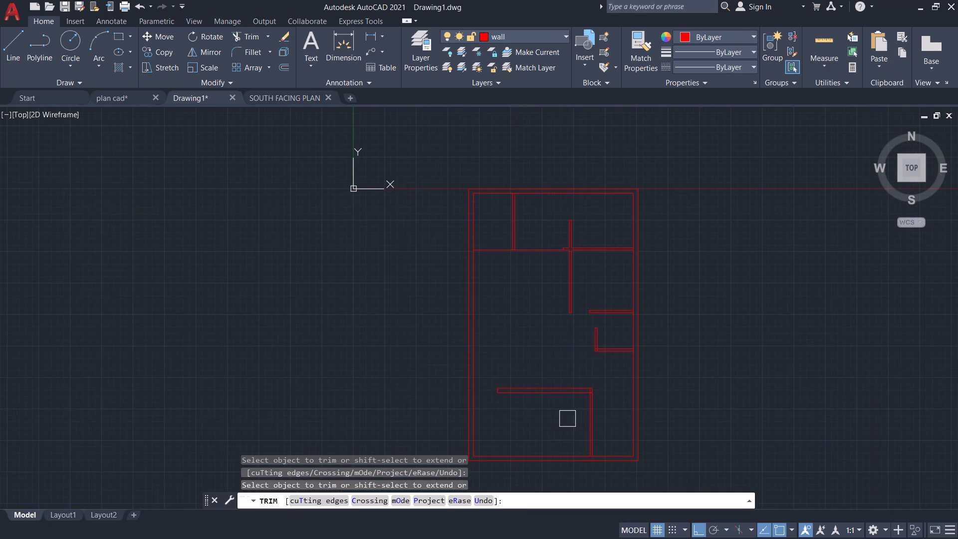
scroll(599, 407, "up", 5)
left_click(559, 348)
left_click(547, 326)
scroll(561, 350, "down", 2)
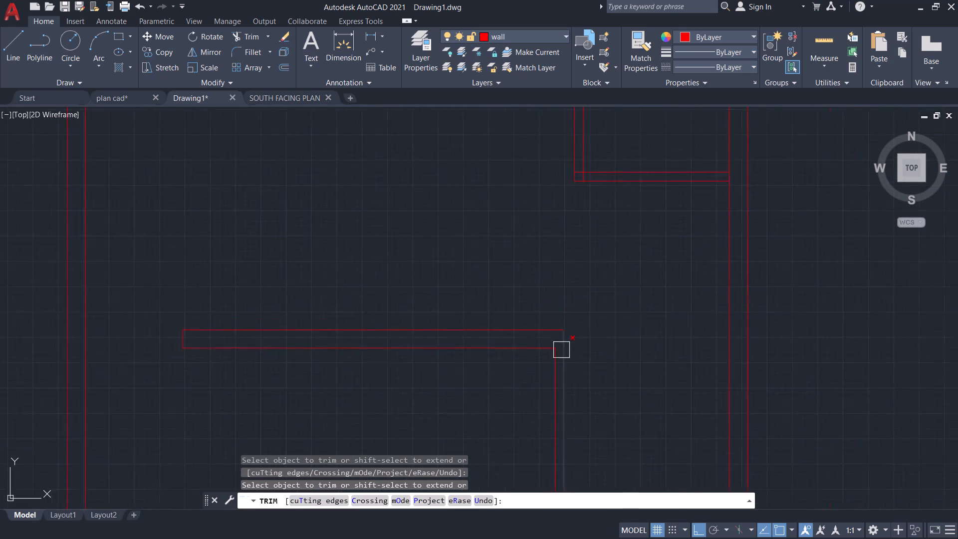
Trim the bottom wall's inner line between the two lines of the bottom-left room's right partition.
scroll(561, 350, "down", 1)
scroll(553, 493, "up", 1)
middle_click_drag(610, 436, 610, 433)
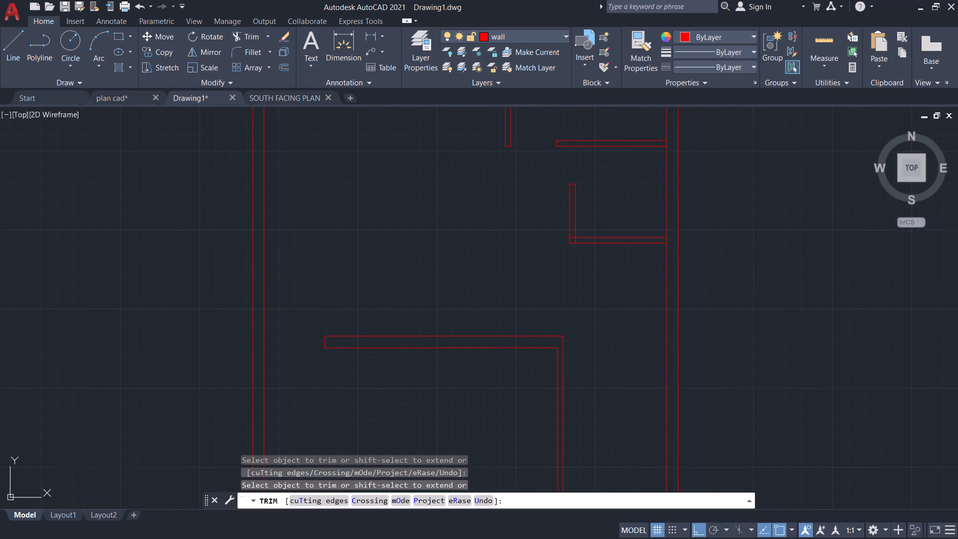
middle_click_drag(610, 433, 586, 272)
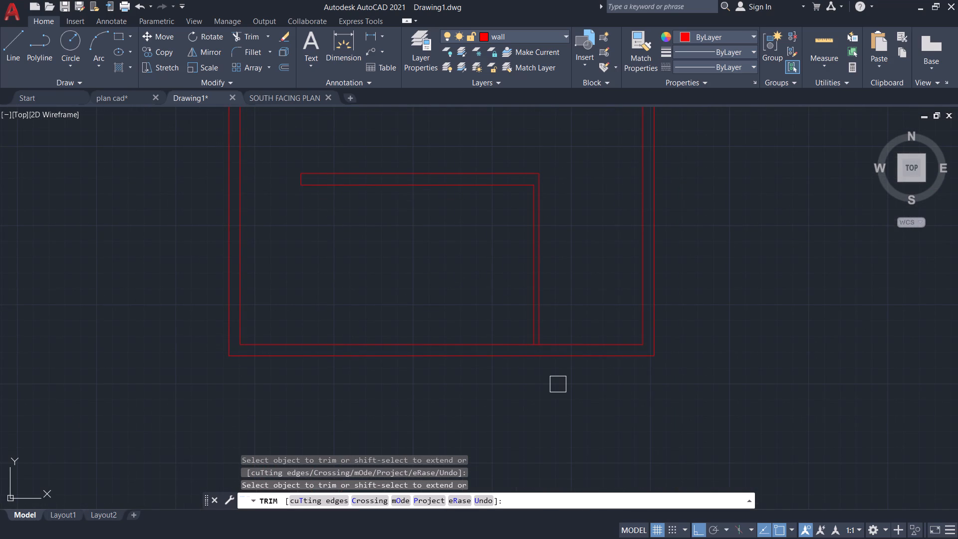
scroll(539, 344, "up", 3)
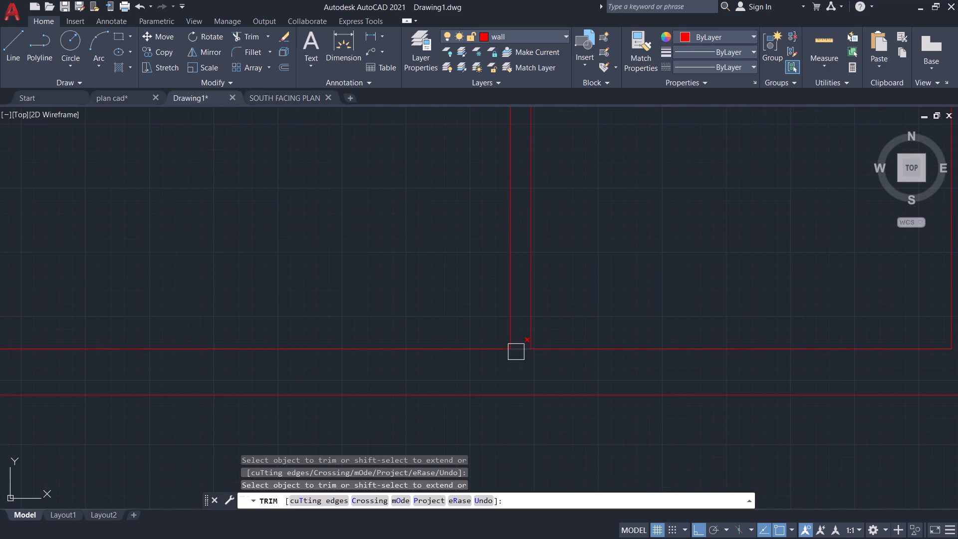
left_click(520, 351)
scroll(498, 385, "down", 4)
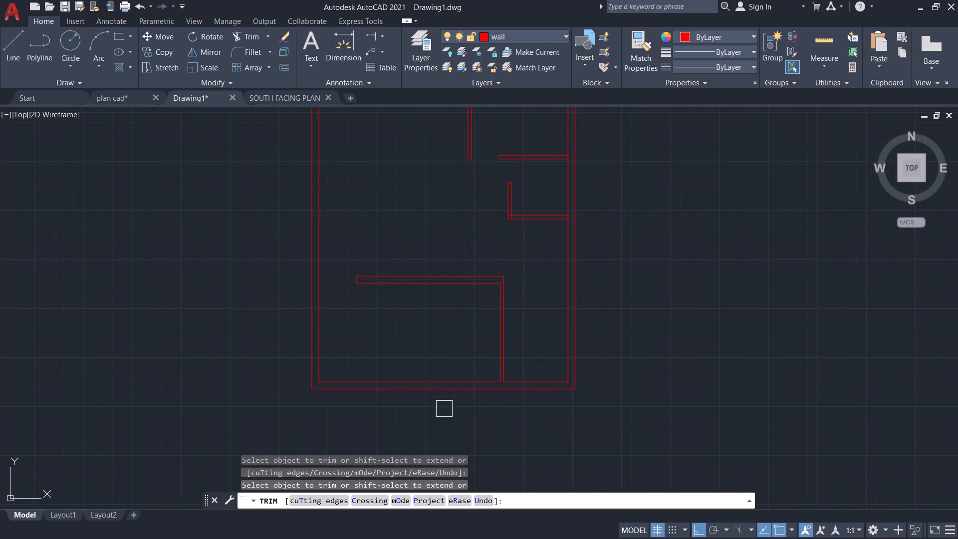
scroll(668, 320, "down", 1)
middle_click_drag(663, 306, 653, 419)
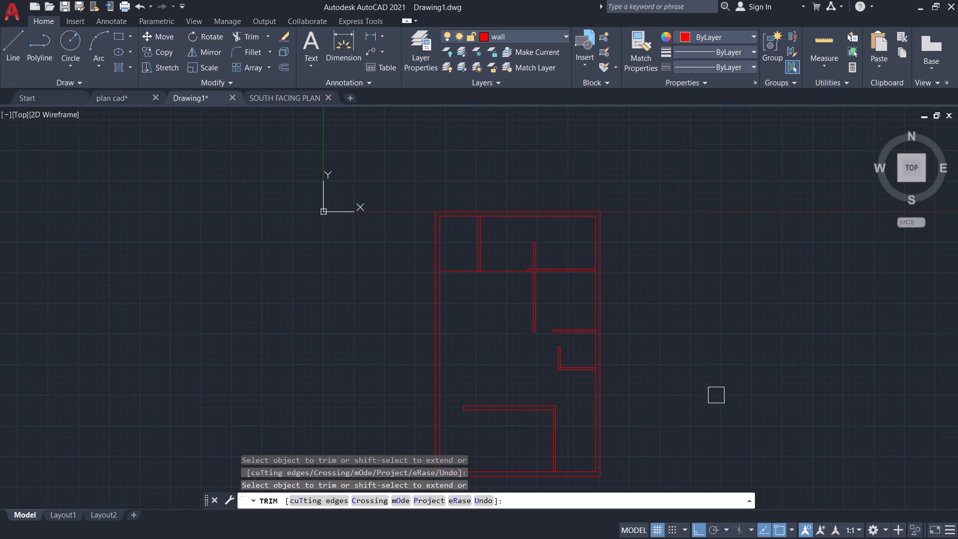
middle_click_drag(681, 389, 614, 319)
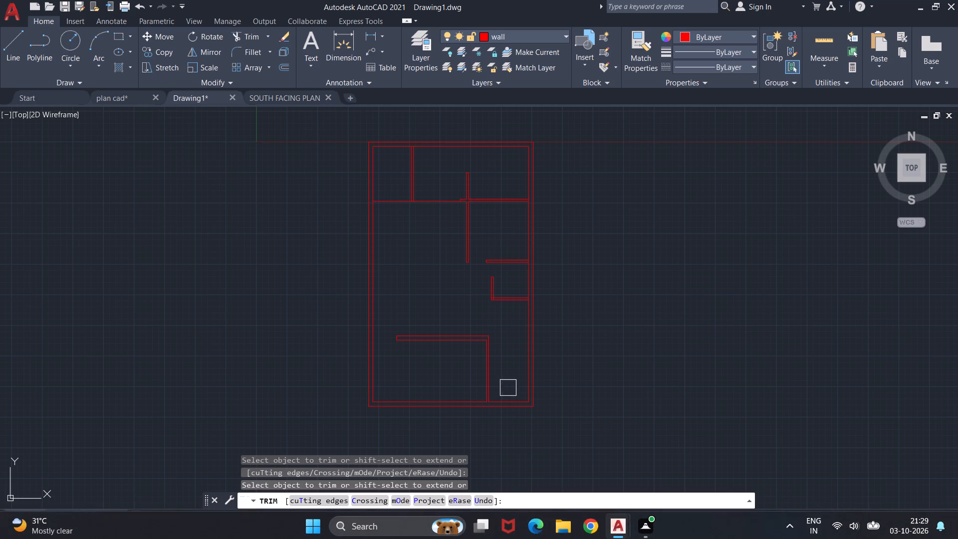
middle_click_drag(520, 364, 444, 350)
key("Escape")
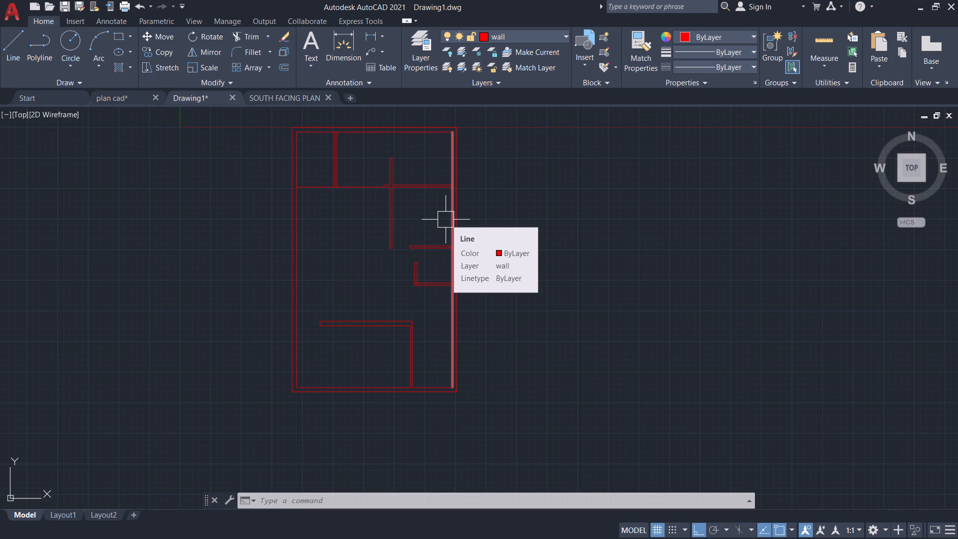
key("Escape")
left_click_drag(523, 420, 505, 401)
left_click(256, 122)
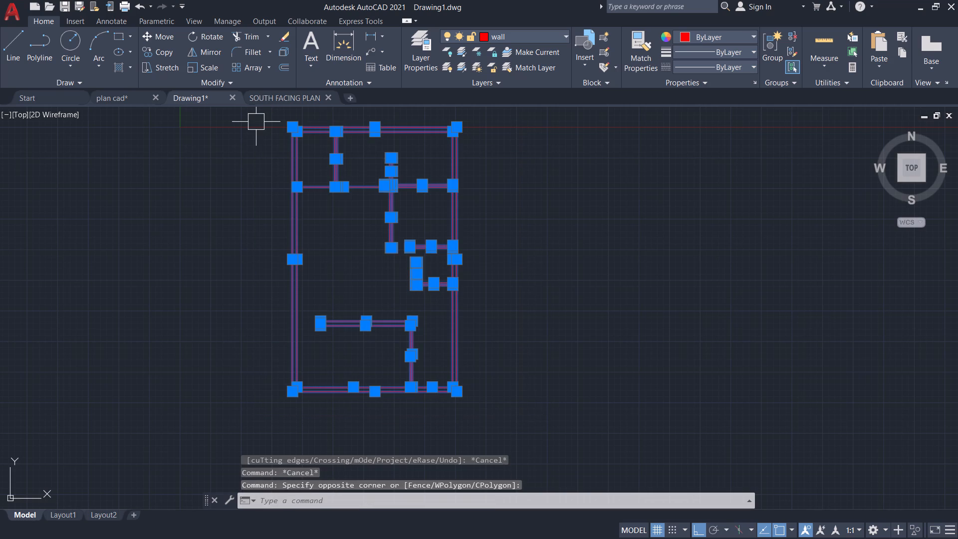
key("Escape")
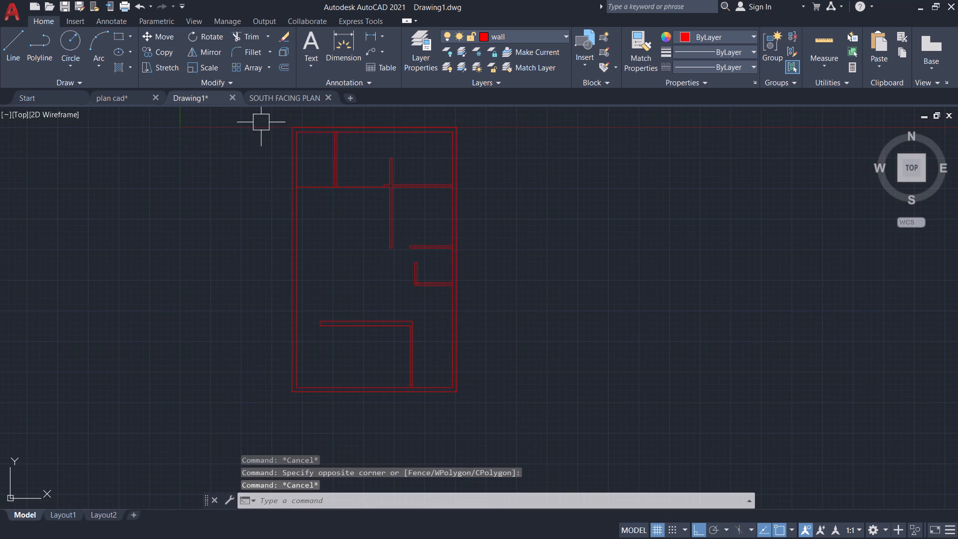
Make the wind layer current.
middle_click_drag(528, 235, 532, 406)
scroll(417, 324, "up", 1)
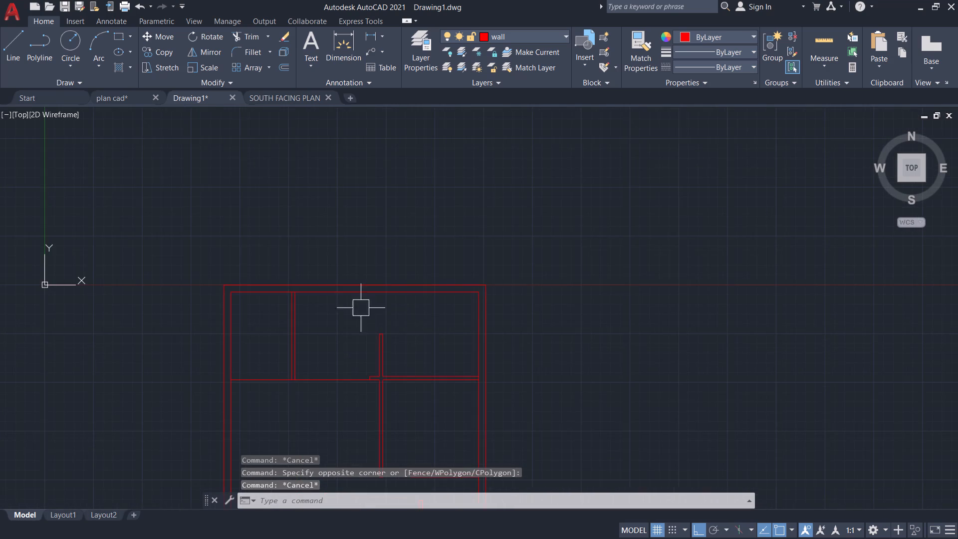
scroll(334, 309, "up", 1)
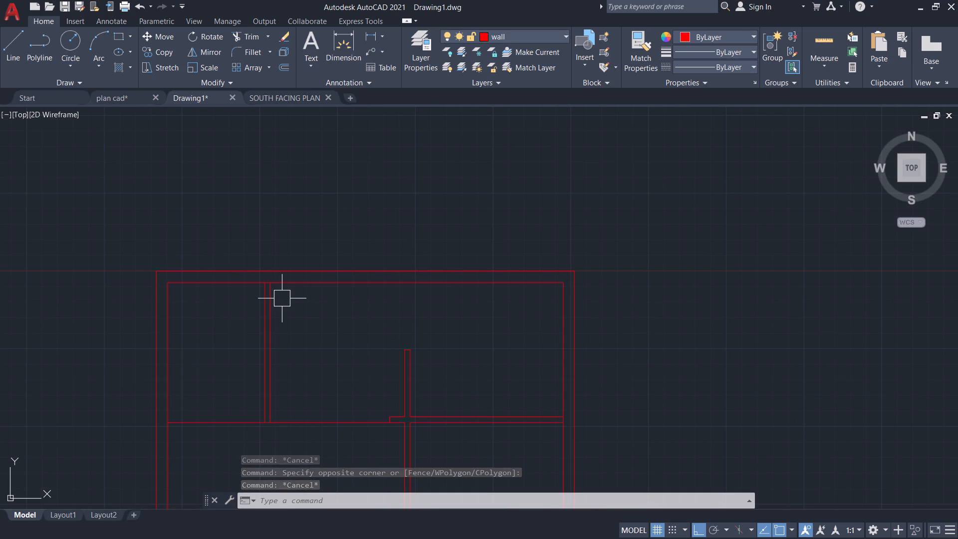
middle_click_drag(323, 305, 353, 383)
scroll(307, 347, "up", 1)
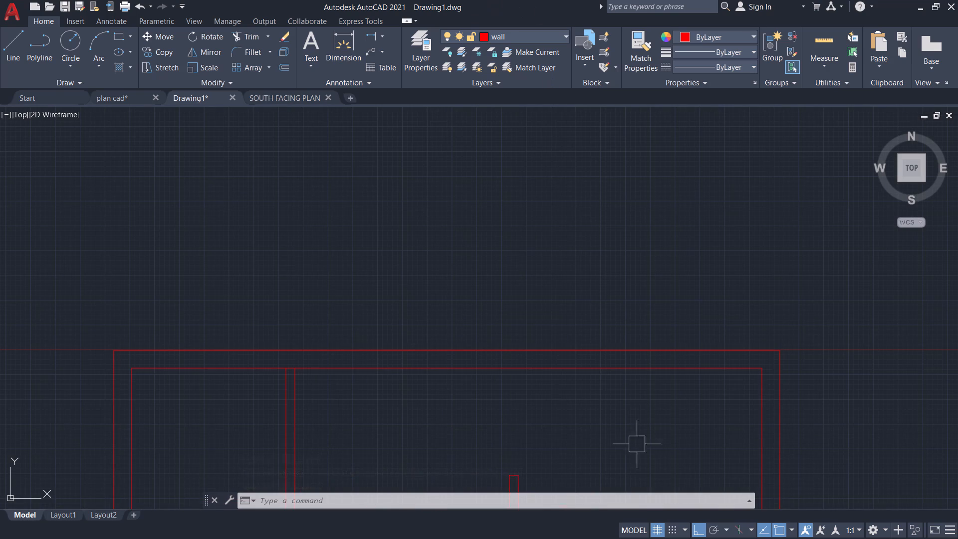
left_click(552, 34)
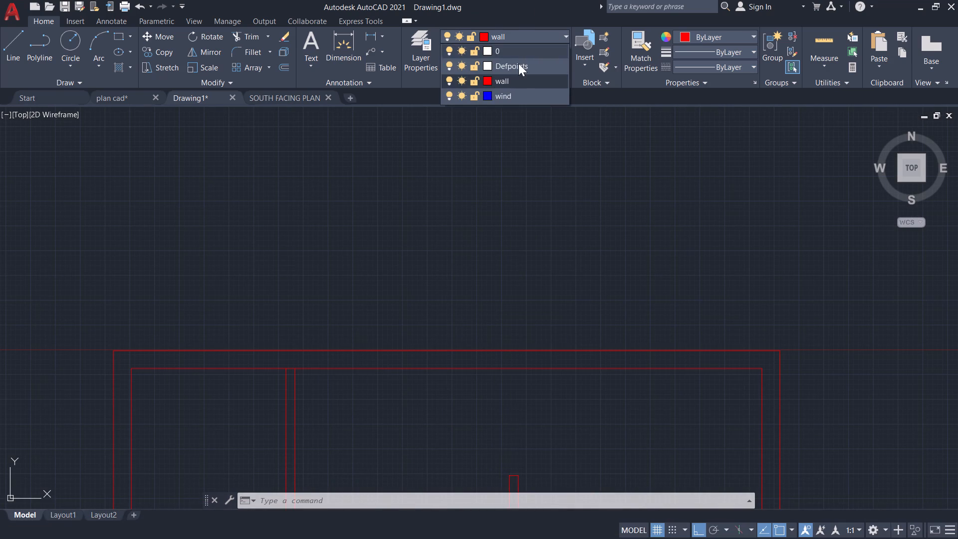
left_click(517, 91)
Draw a short vertical line across the top outer wall's thickness, above the top-left room near its left corner.
middle_click_drag(476, 297, 521, 253)
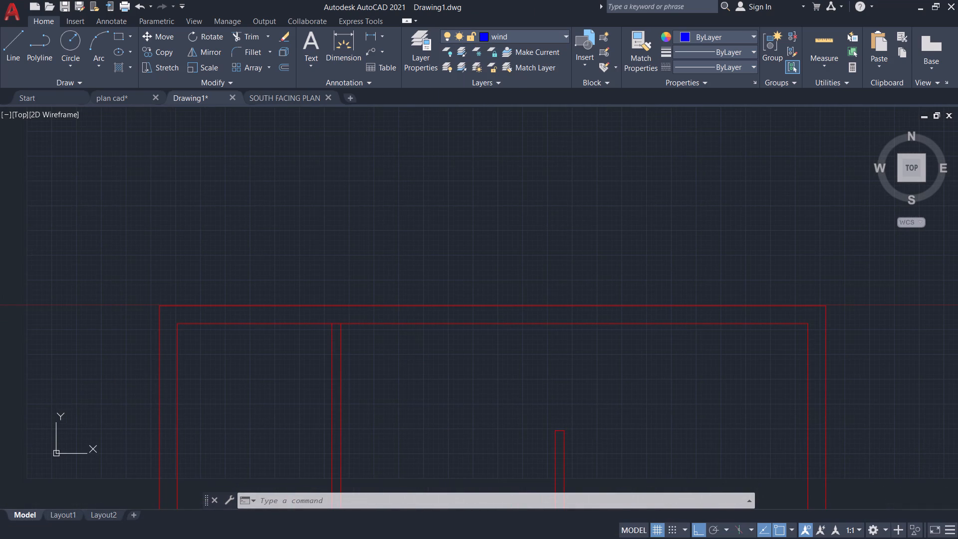
key("l")
key("Return")
middle_click_drag(228, 341, 238, 330)
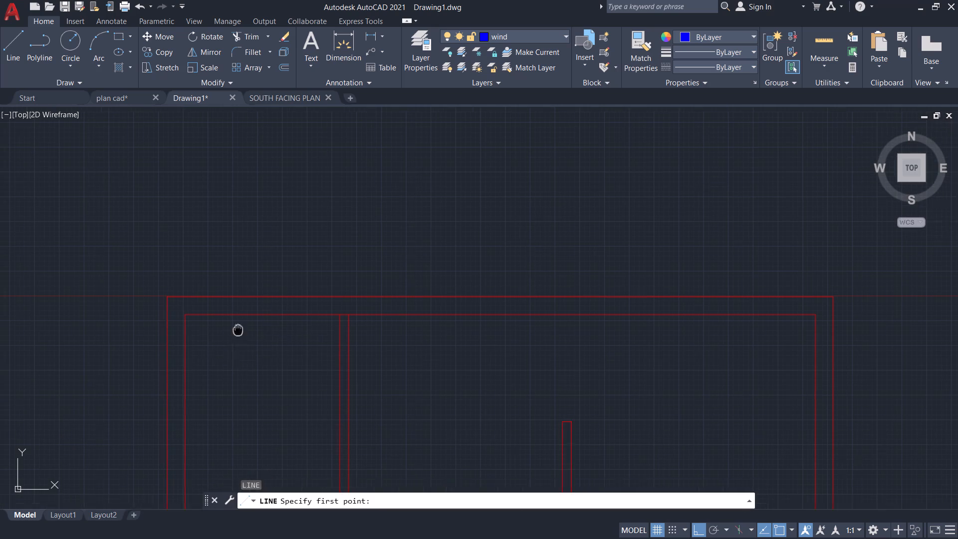
middle_click_drag(238, 330, 339, 273)
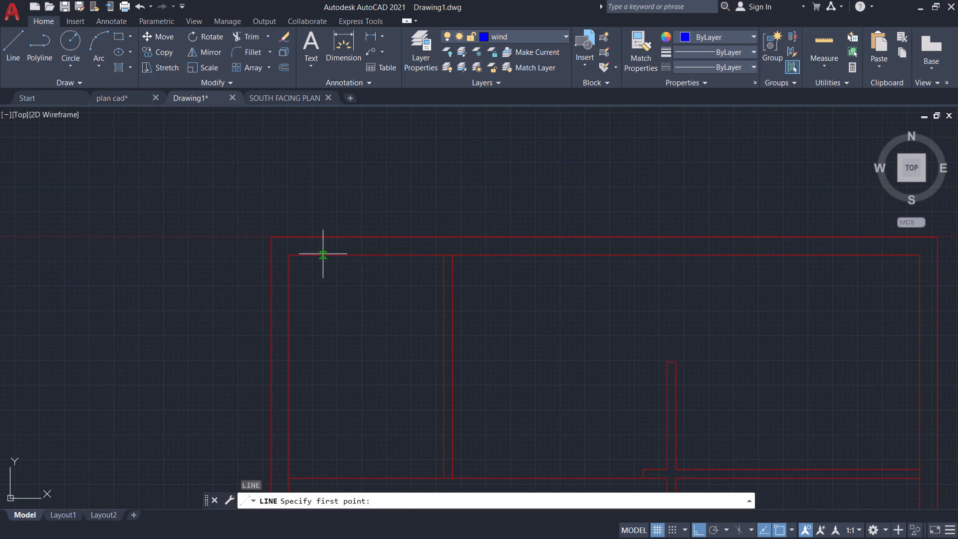
left_click(323, 254)
left_click(323, 239)
key("Escape")
Offset the short line in the top-left room's outer wall 2' to the right to mark the window width.
type("of'")
key("BackSpace")
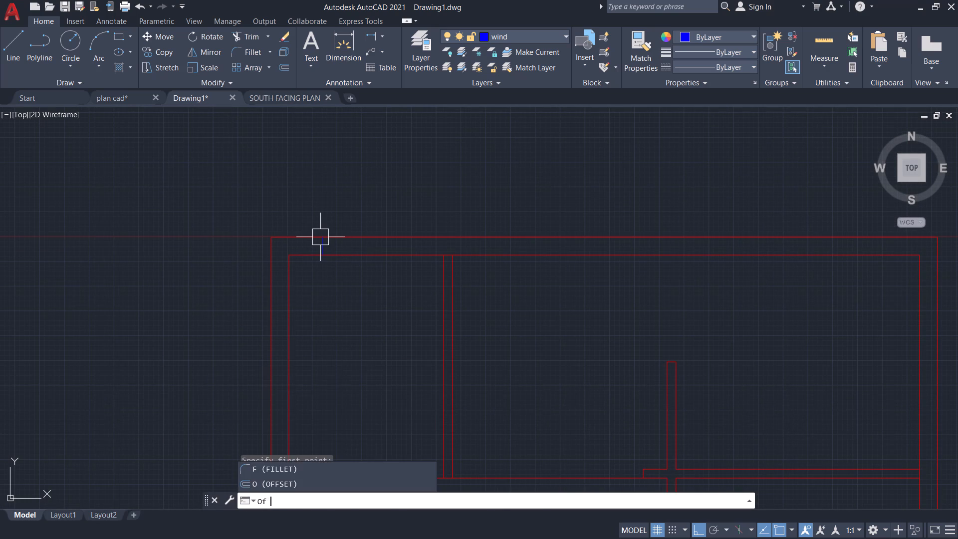
key("Return")
type("2'")
key("Return")
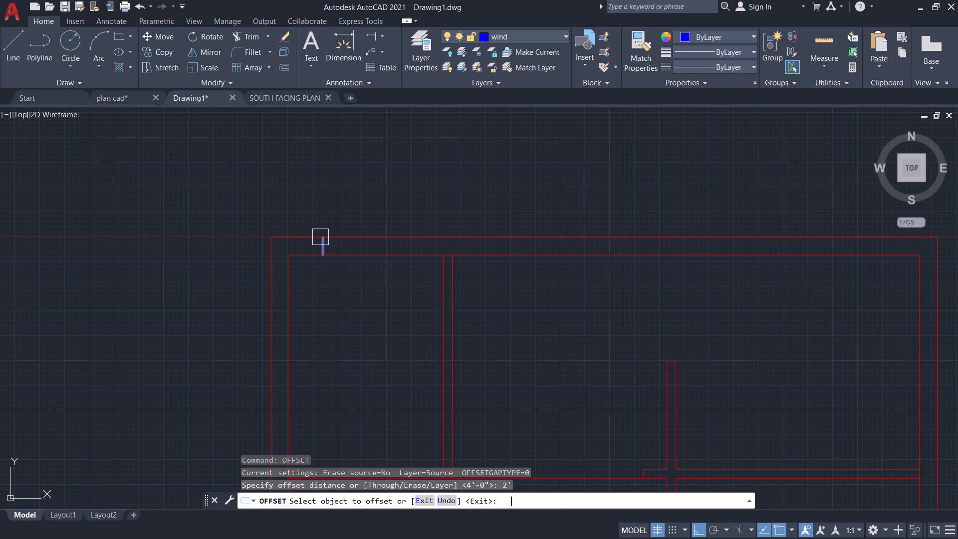
scroll(320, 237, "up", 1)
left_click_drag(325, 250, 332, 250)
left_click(413, 257)
scroll(402, 355, "down", 1)
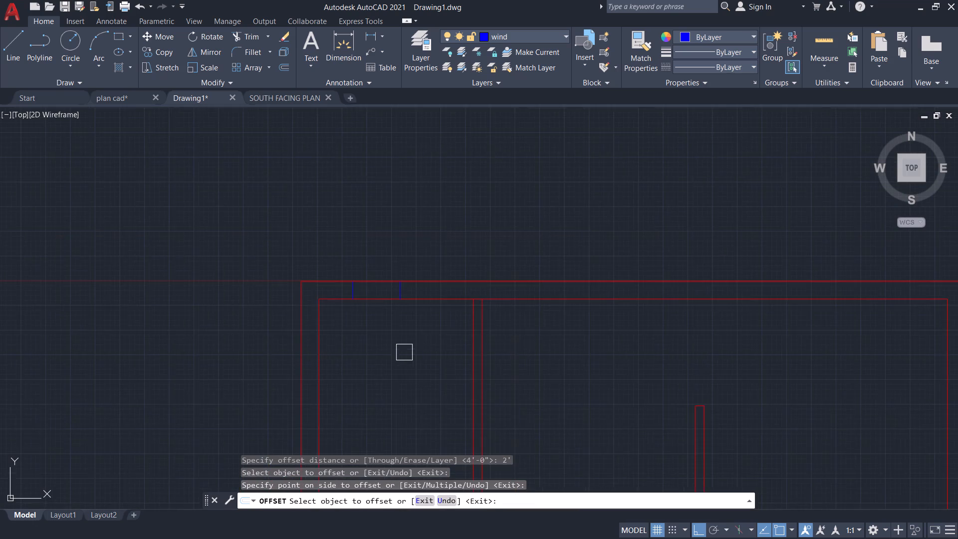
middle_click_drag(407, 351, 291, 329)
middle_click_drag(485, 312, 304, 382)
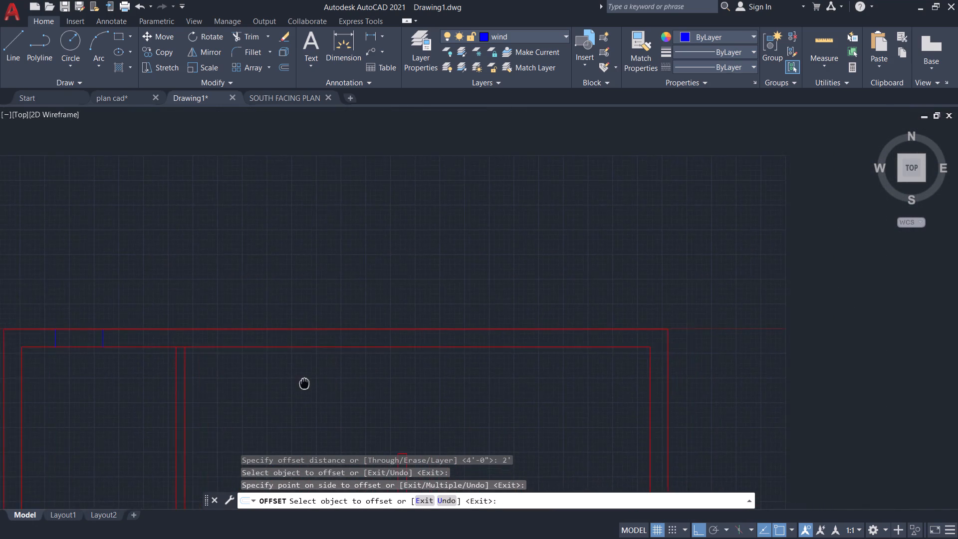
middle_click_drag(304, 382, 306, 387)
key("Escape")
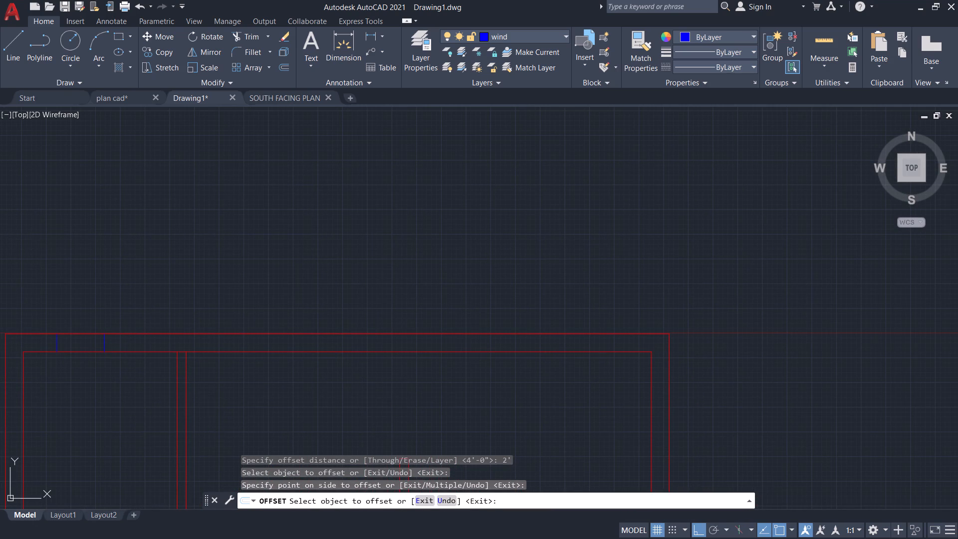
Draw a short vertical line across the top outer wall, just right of the top-left room's right partition.
key("l")
key("Return")
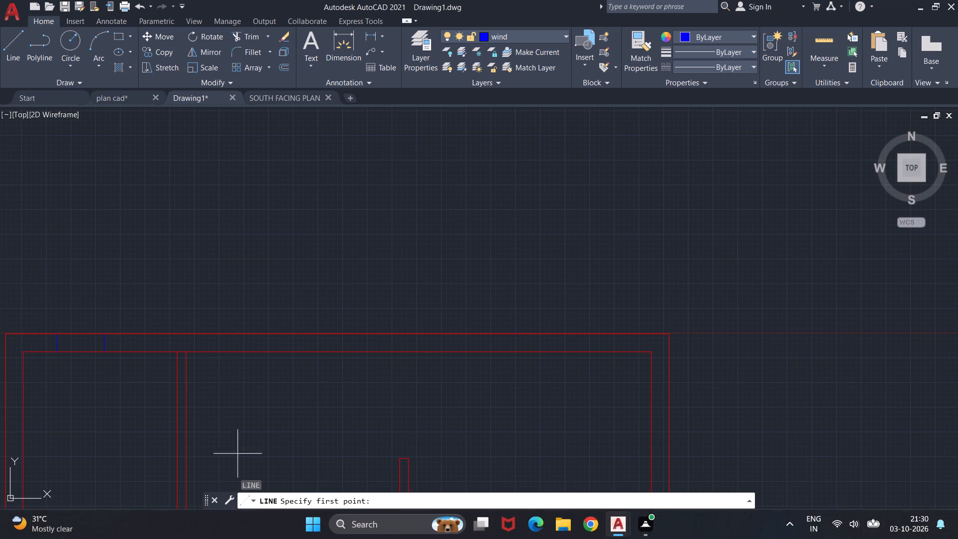
left_click(224, 351)
left_click(223, 335)
key("space")
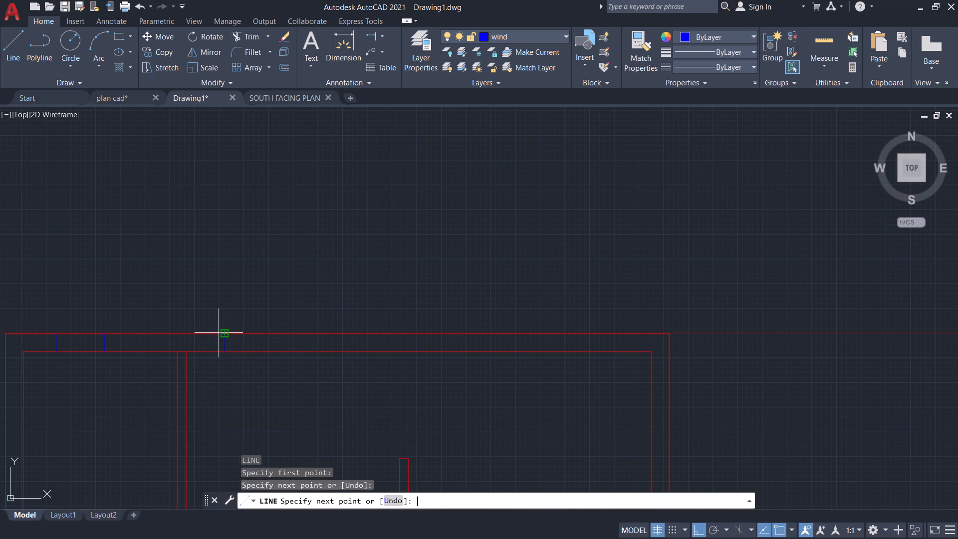
Offset the new short line in the top wall 3' to the right to mark the second window's width.
type("of")
key("Return")
type("3'")
key("Return")
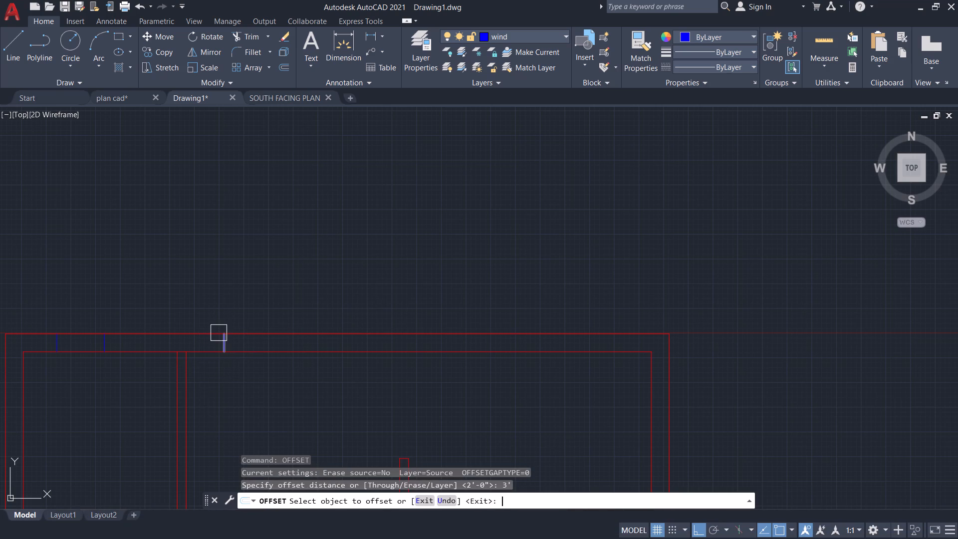
scroll(219, 333, "up", 2)
left_click(230, 360)
left_click(376, 364)
scroll(375, 364, "down", 4)
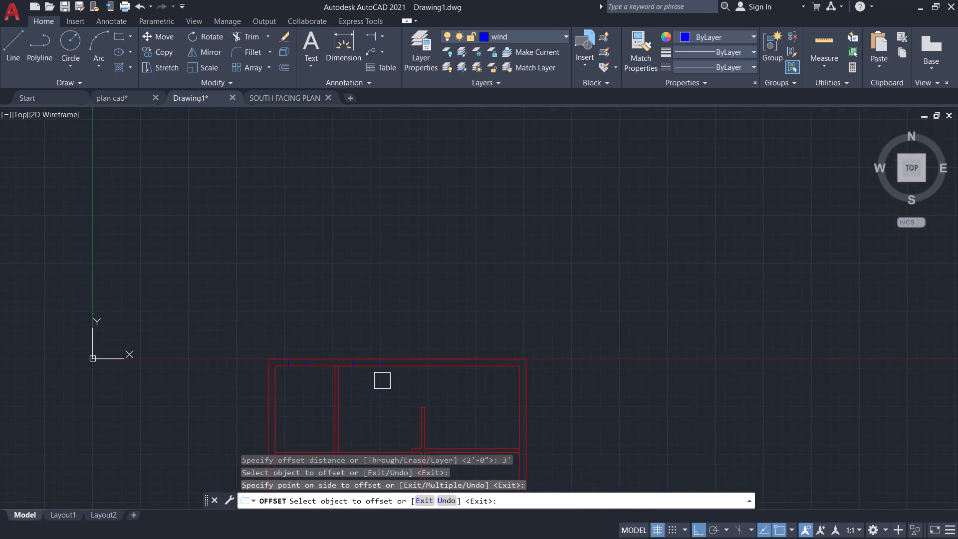
middle_click_drag(451, 391, 353, 368)
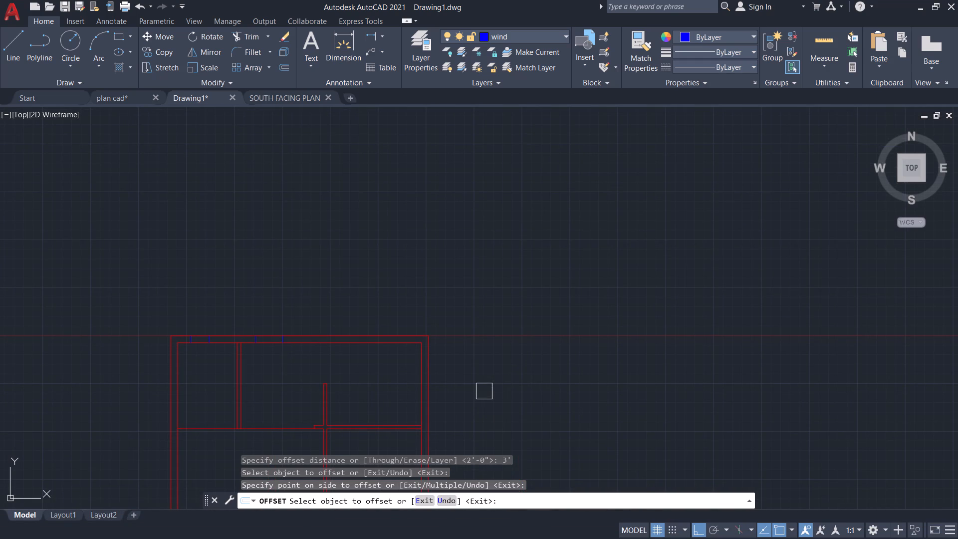
scroll(455, 408, "up", 1)
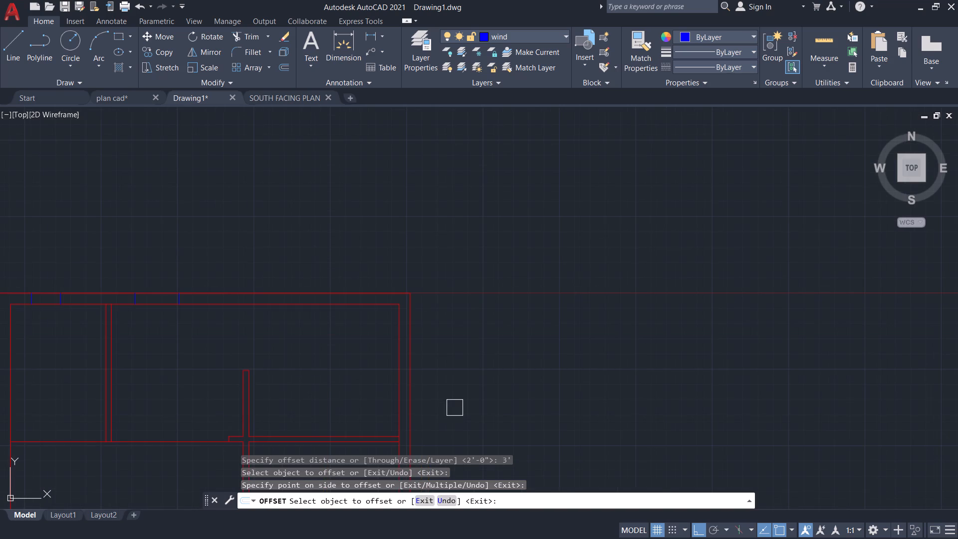
key("Escape")
Offset the upper line of the top-right area's lower partition 2' upward.
type("of")
key("Return")
type("2'")
key("Return")
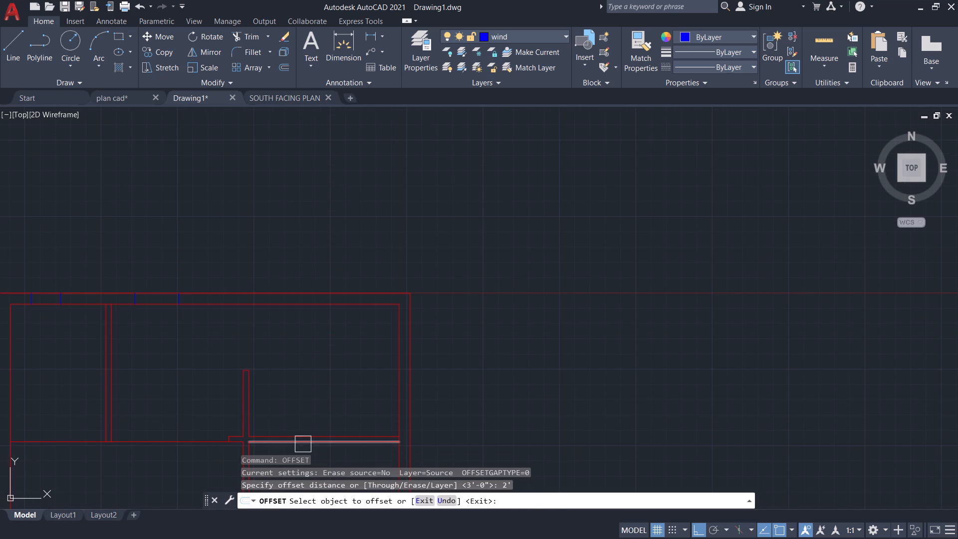
left_click_drag(318, 430, 318, 422)
left_click(325, 386)
key("Escape")
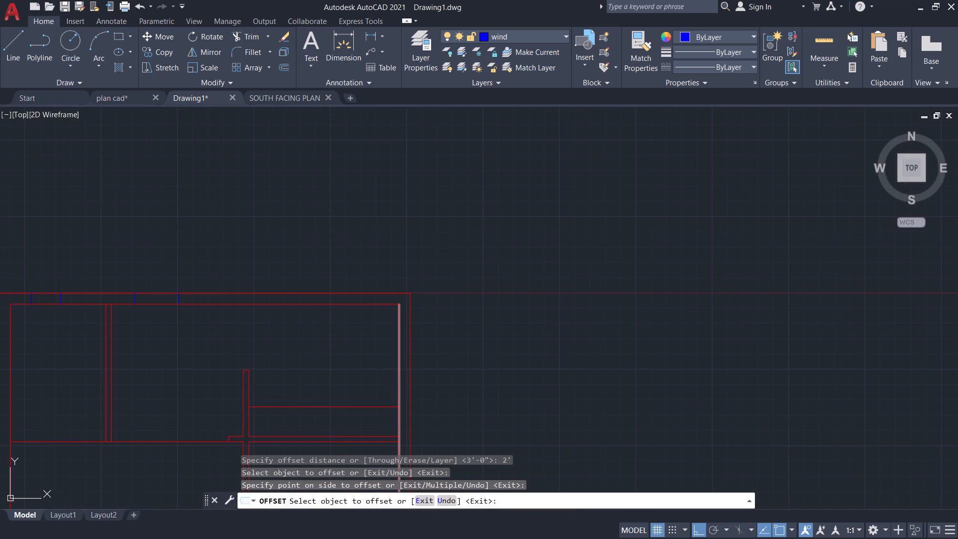
key("o")
key("Escape")
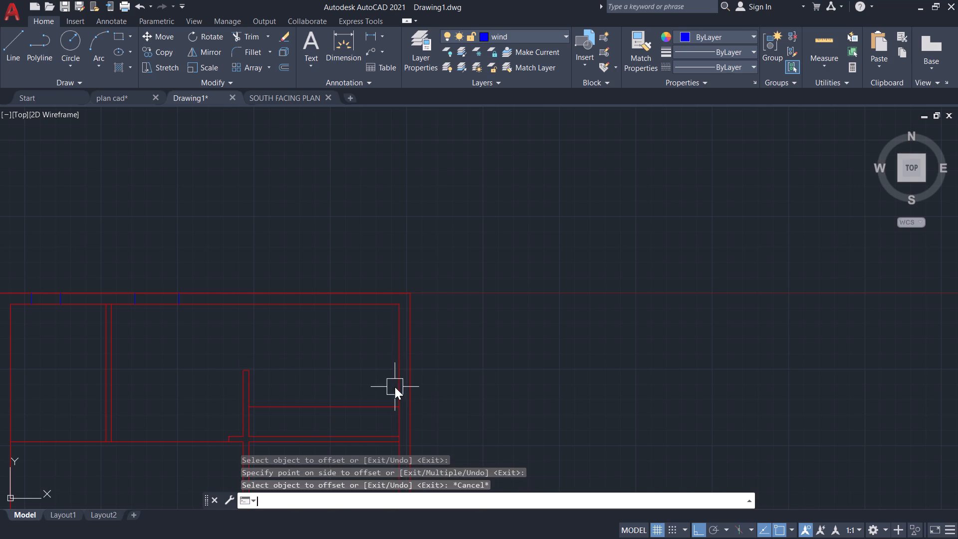
Draw a short horizontal line across the right outer wall, just above the 2' offset line.
key("l")
key("Return")
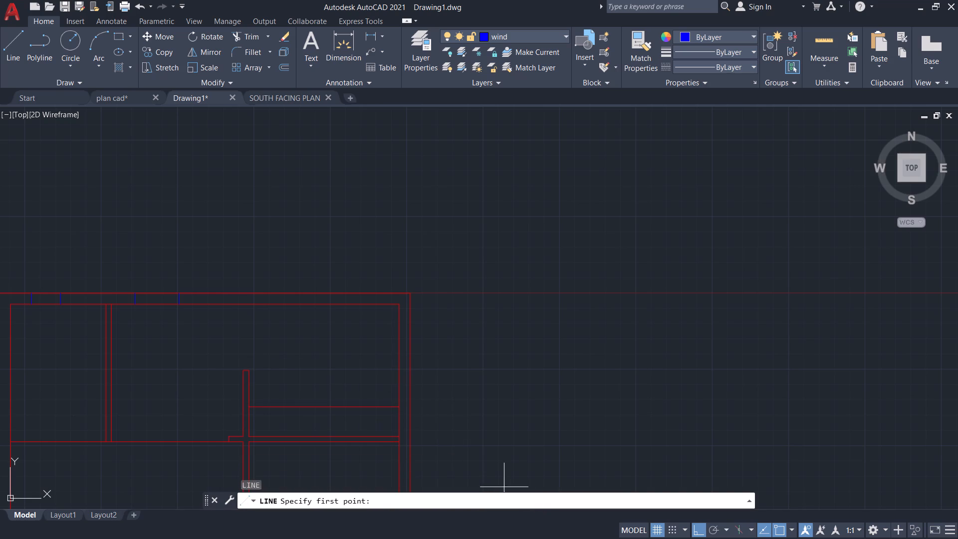
scroll(405, 400, "up", 2)
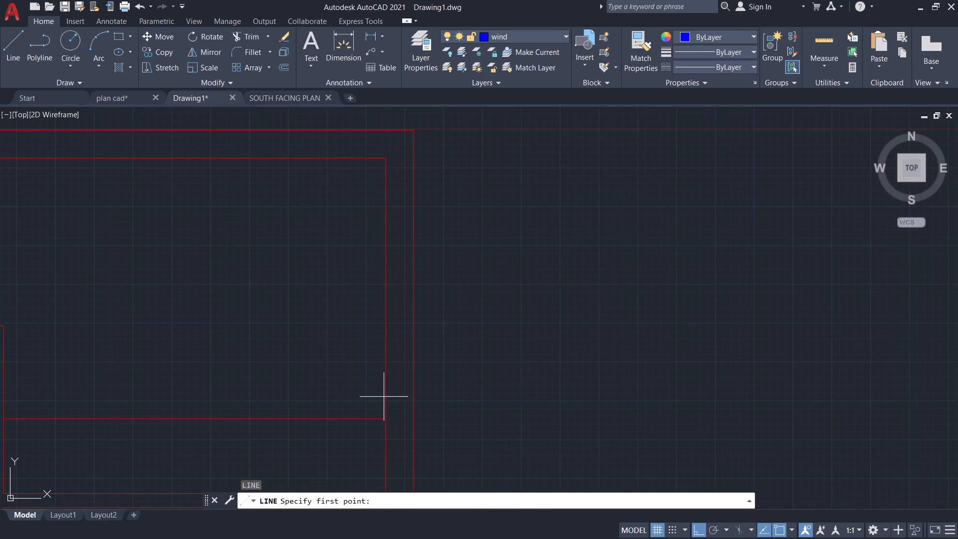
left_click(385, 399)
left_click(412, 399)
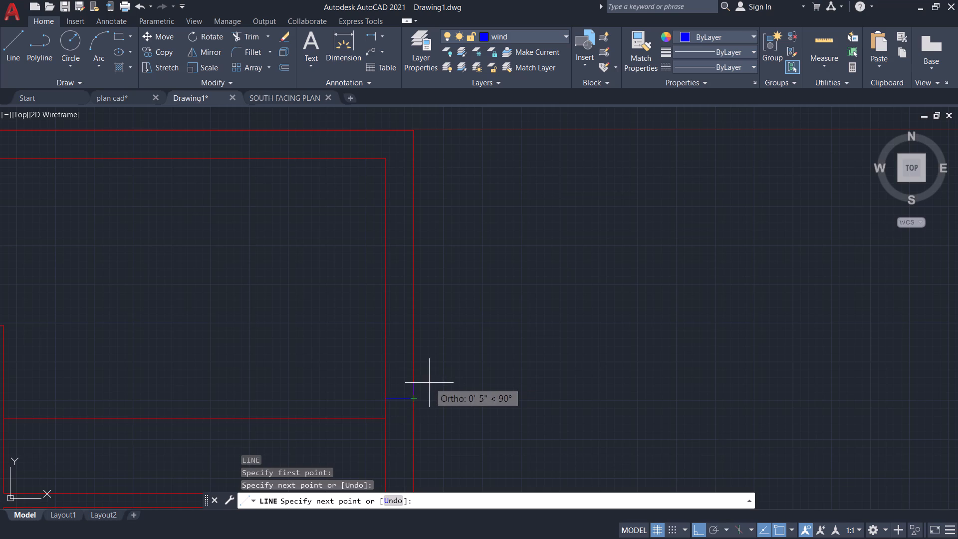
key("Escape")
Offset the short line in the right outer wall 2.5' upward to mark the window width.
type("of")
key("Return")
type("2.5'")
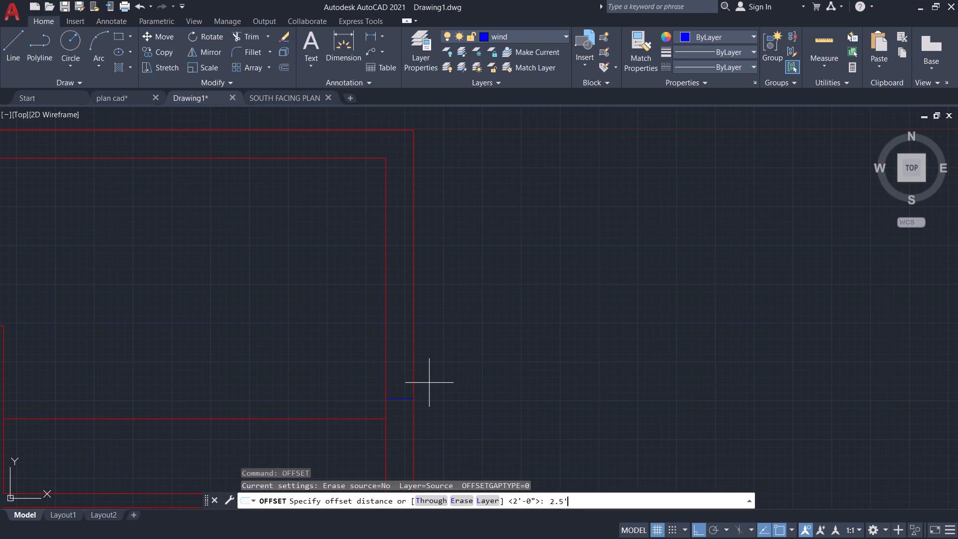
key("Return")
scroll(390, 404, "up", 1)
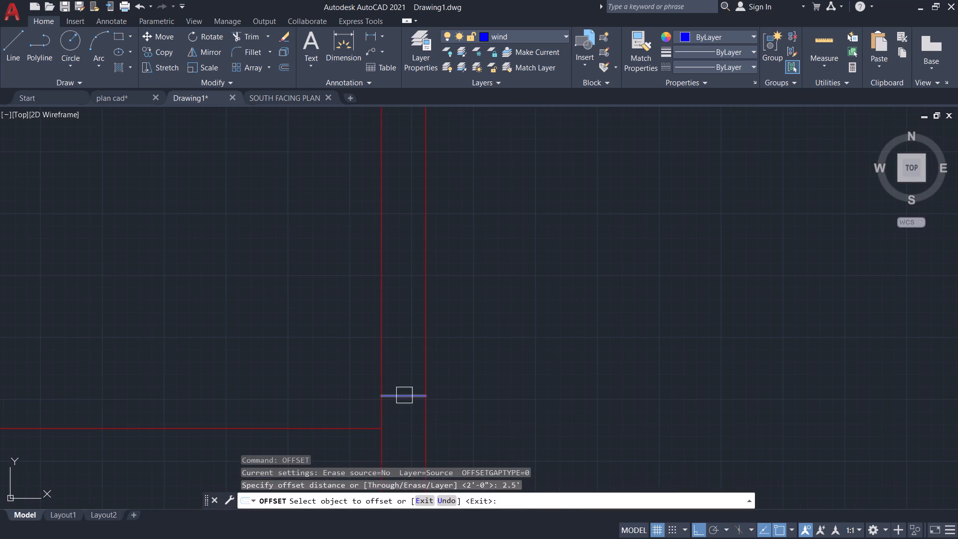
left_click_drag(404, 395, 403, 384)
left_click(408, 283)
scroll(458, 317, "down", 4)
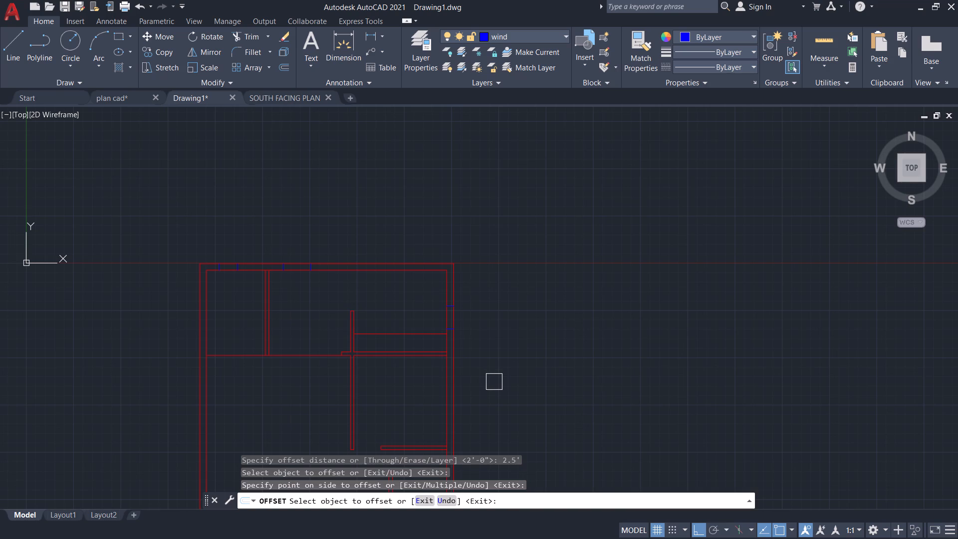
key("Escape")
Draw a short horizontal line across the right outer wall, just below the top-right area's lower partition.
key("l")
key("Return")
scroll(451, 368, "up", 1)
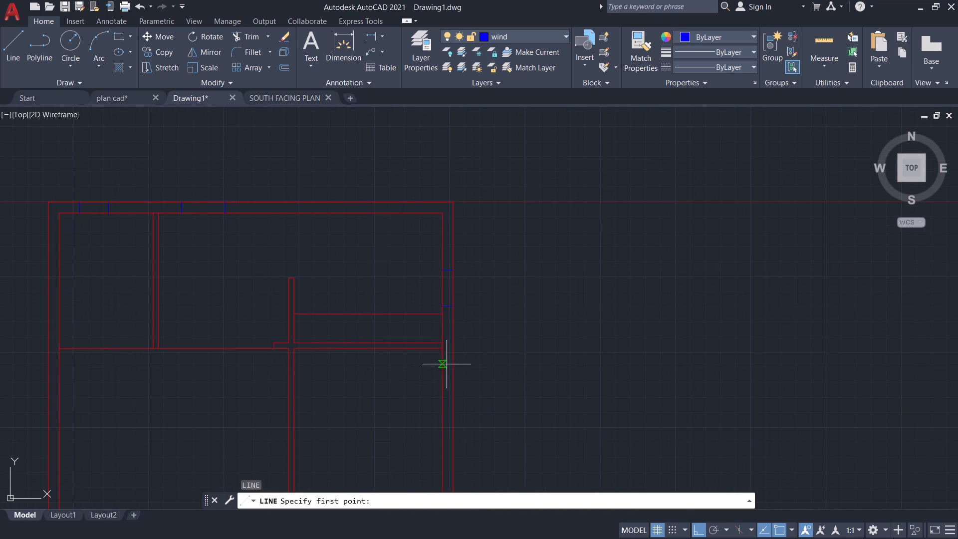
left_click(443, 362)
left_click(456, 359)
key("space")
Offset the short line below the partition in the right outer wall 3' downward to mark the window width.
type("of")
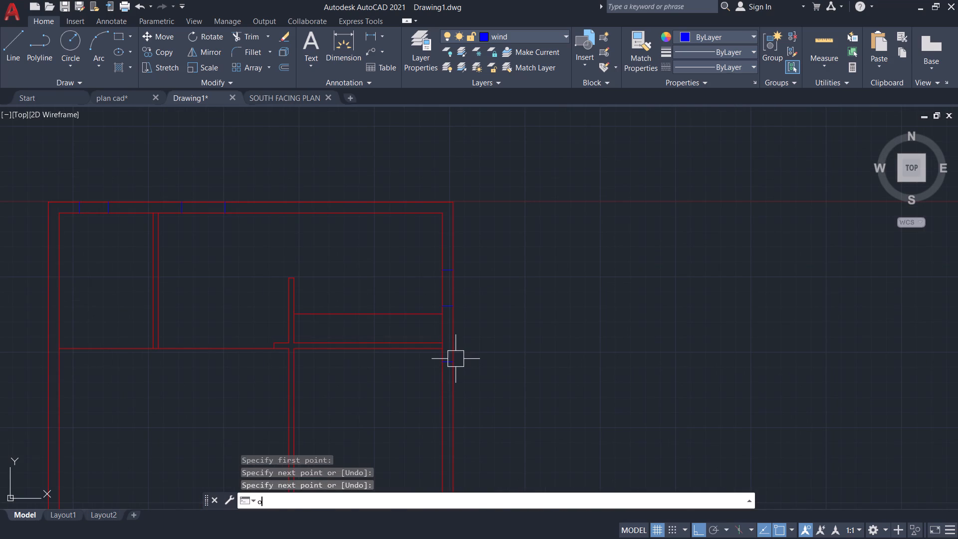
key("Return")
type("3'")
key("Return")
scroll(456, 359, "up", 3)
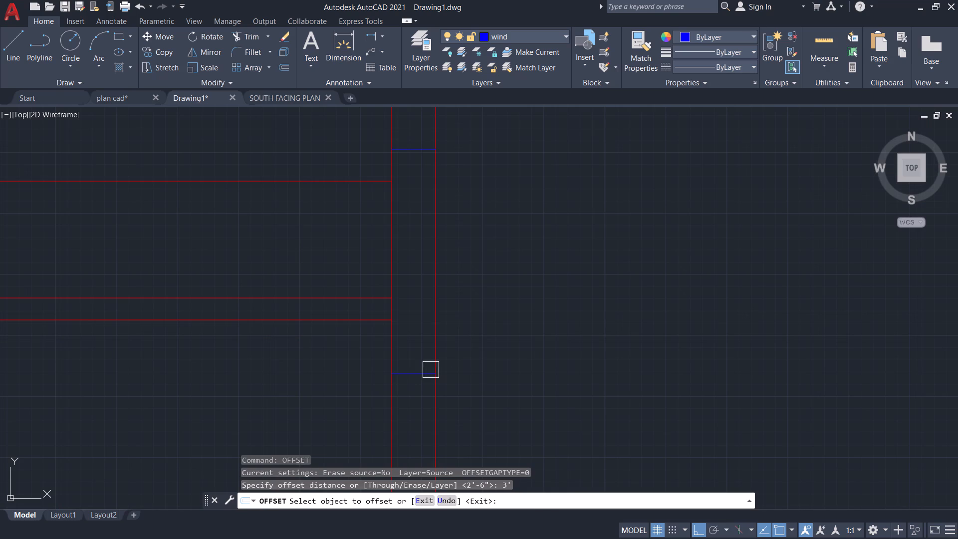
left_click(428, 370)
left_click(426, 436)
scroll(434, 409, "down", 5)
middle_click_drag(447, 396, 466, 327)
scroll(467, 355, "up", 2)
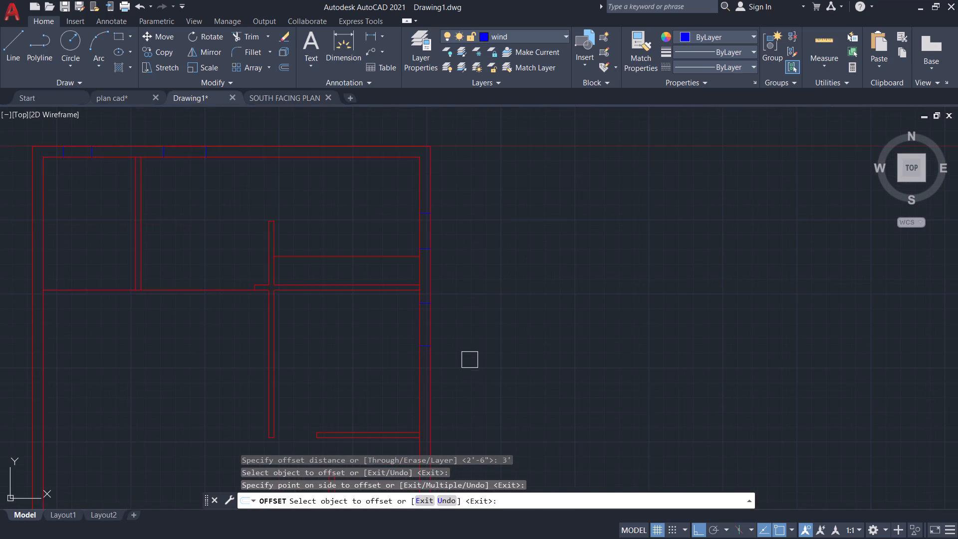
scroll(495, 384, "down", 1)
middle_click_drag(495, 385, 482, 363)
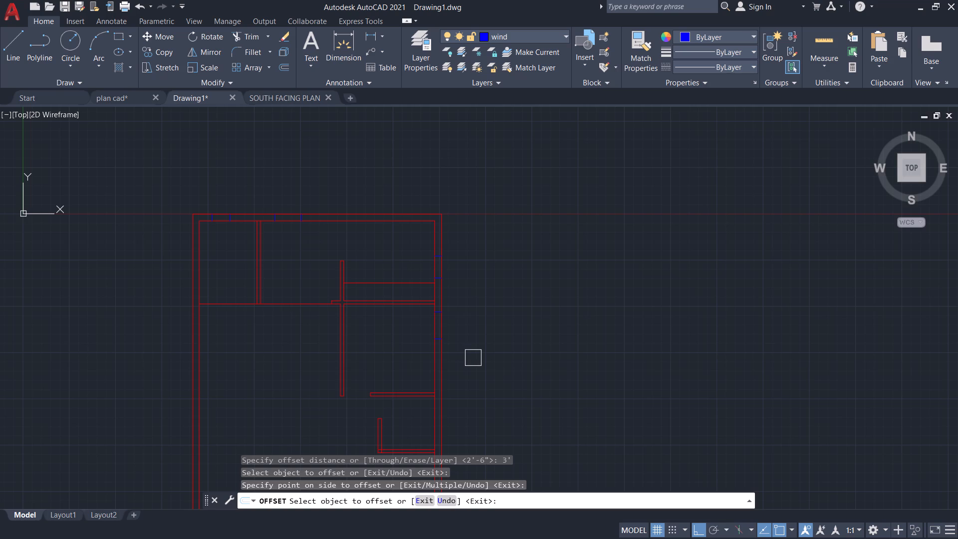
scroll(230, 226, "up", 2)
key("Escape")
scroll(227, 222, "up", 2)
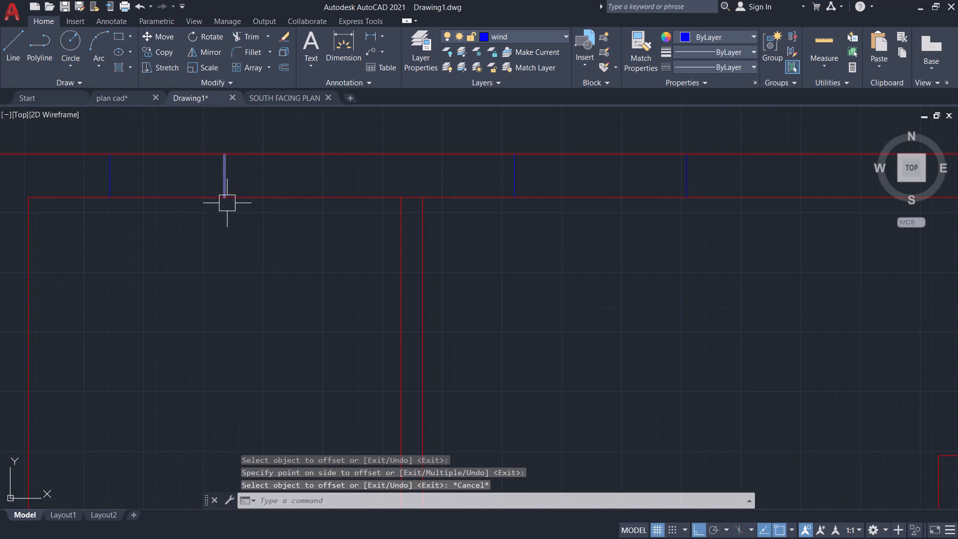
Delete the right-hand short line of the window pair in the top outer wall above the top-left room.
left_click(226, 181)
key("Delete")
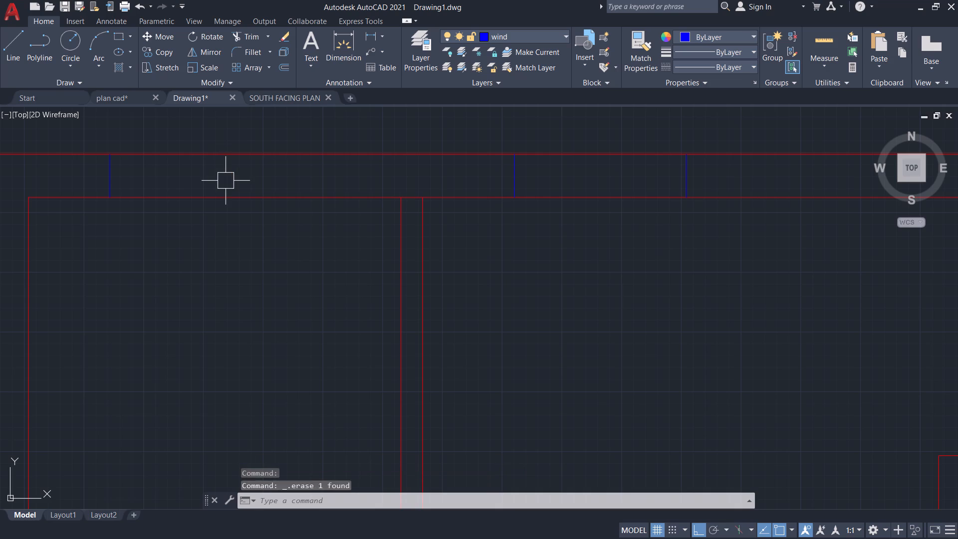
Offset the remaining short line above the top-left room 2.5' to the right to mark the window width.
type("of")
key("Return")
type("2.5'")
key("Return")
left_click_drag(104, 173, 119, 173)
left_click(254, 157)
scroll(285, 239, "down", 4)
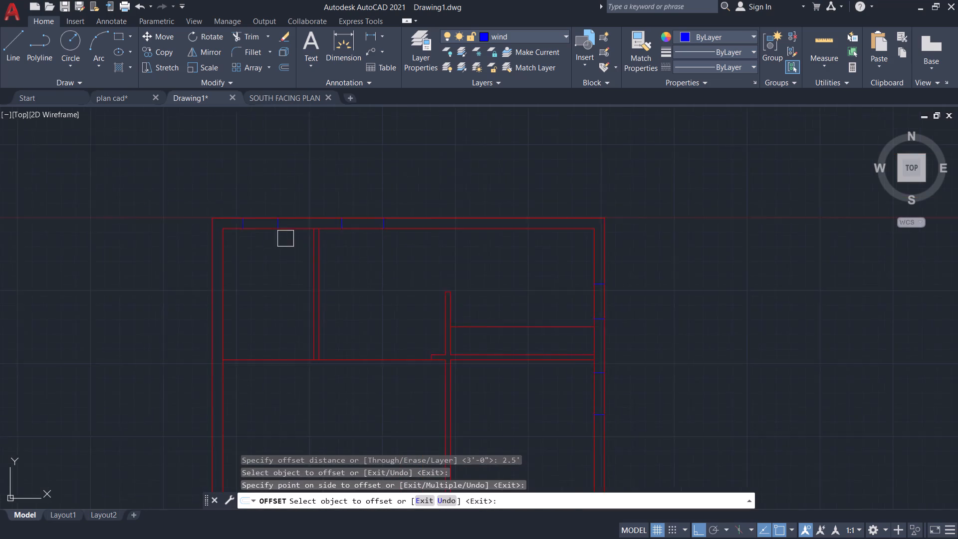
key("Escape")
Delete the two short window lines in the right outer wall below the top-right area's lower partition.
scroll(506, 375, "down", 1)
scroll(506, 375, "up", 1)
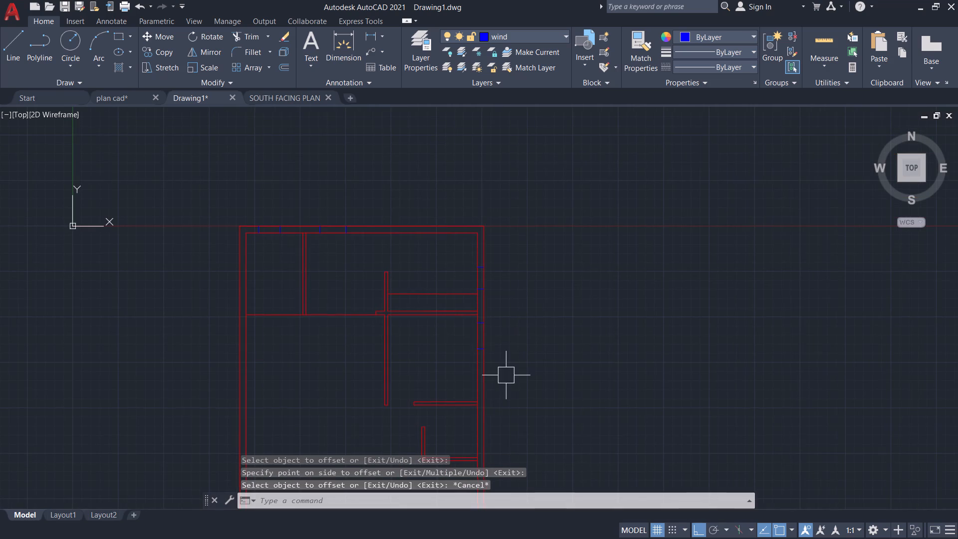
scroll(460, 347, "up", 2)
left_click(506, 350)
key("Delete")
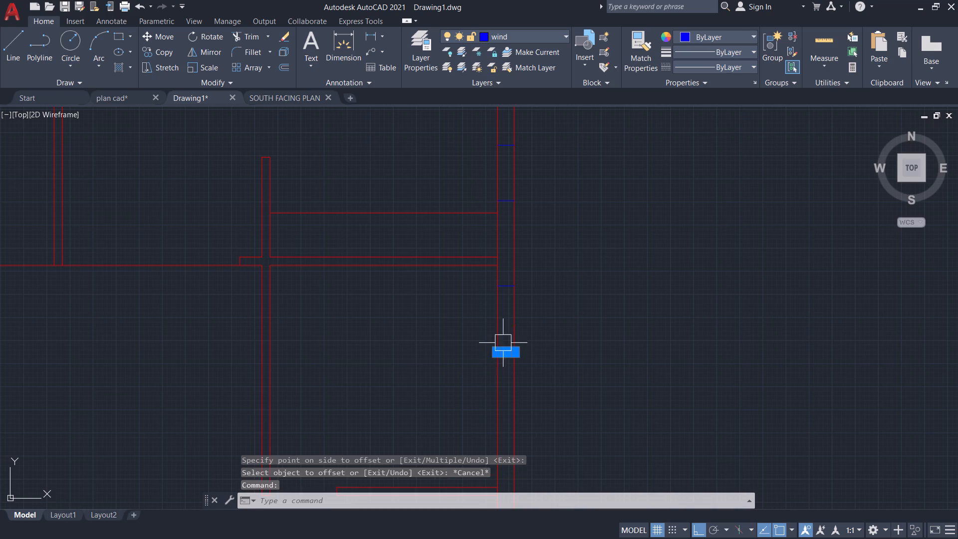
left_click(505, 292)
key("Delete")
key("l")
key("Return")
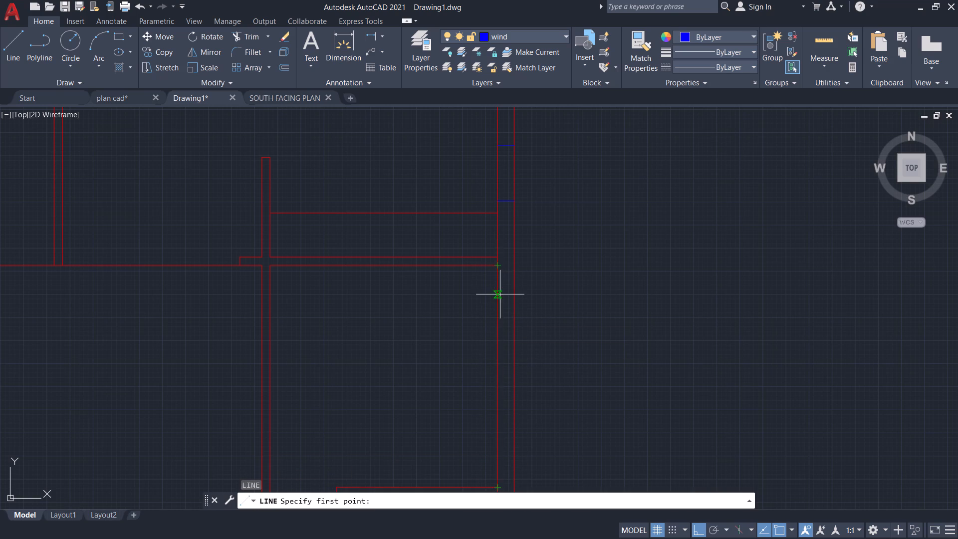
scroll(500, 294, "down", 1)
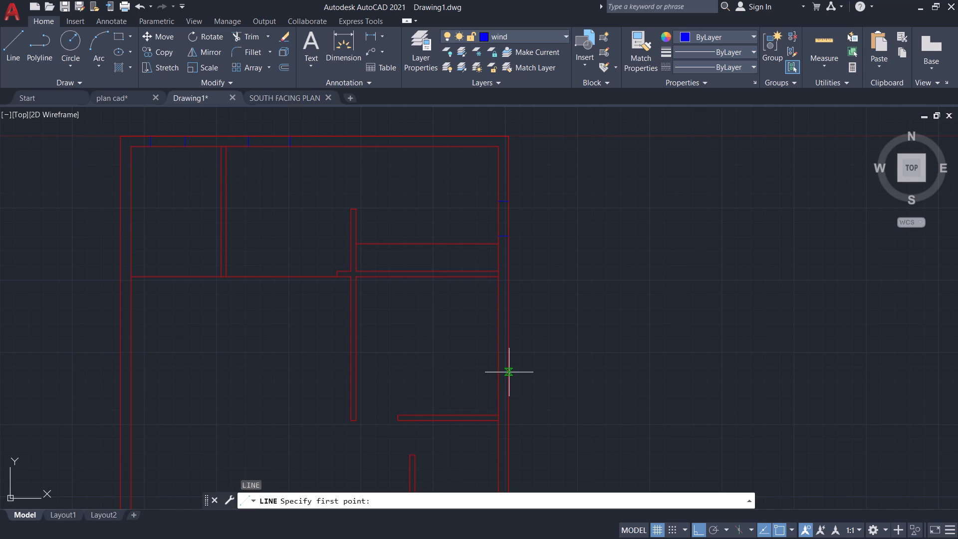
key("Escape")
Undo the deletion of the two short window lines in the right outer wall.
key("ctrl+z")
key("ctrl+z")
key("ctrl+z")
Draw a short horizontal line across the right outer wall at the wall's midpoint, beside the small lower room.
scroll(562, 381, "down", 3)
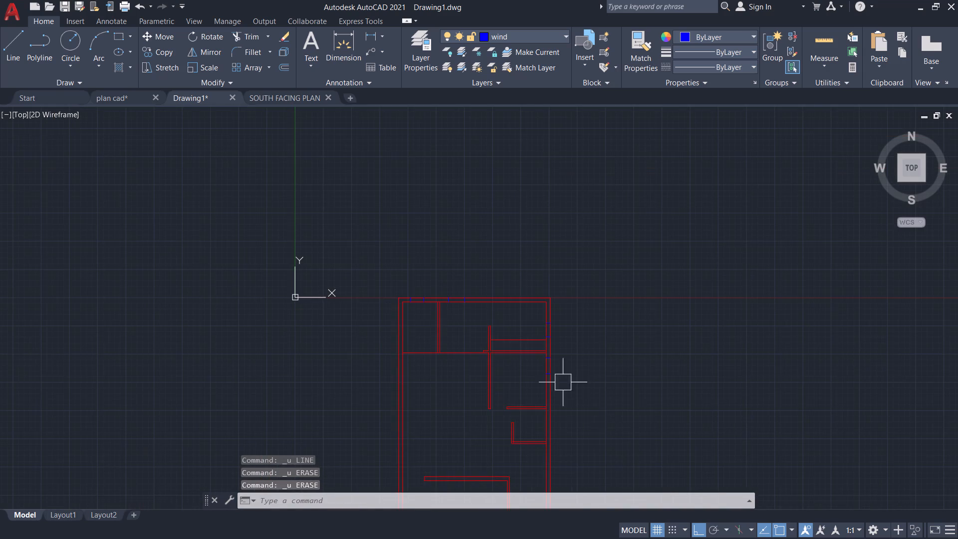
scroll(596, 418, "down", 1)
middle_click_drag(596, 418, 581, 371)
scroll(581, 371, "up", 1)
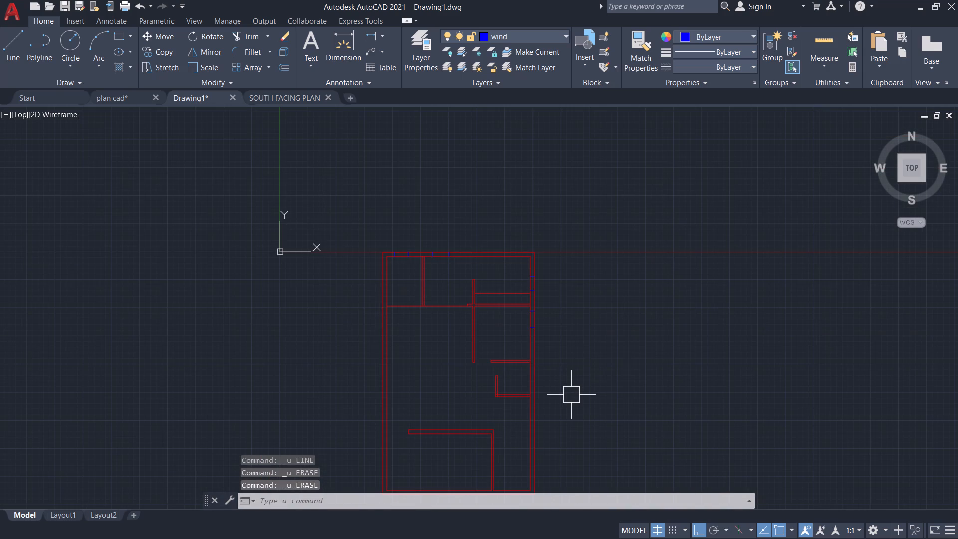
scroll(571, 395, "up", 1)
key("l")
key("Return")
scroll(538, 390, "up", 2)
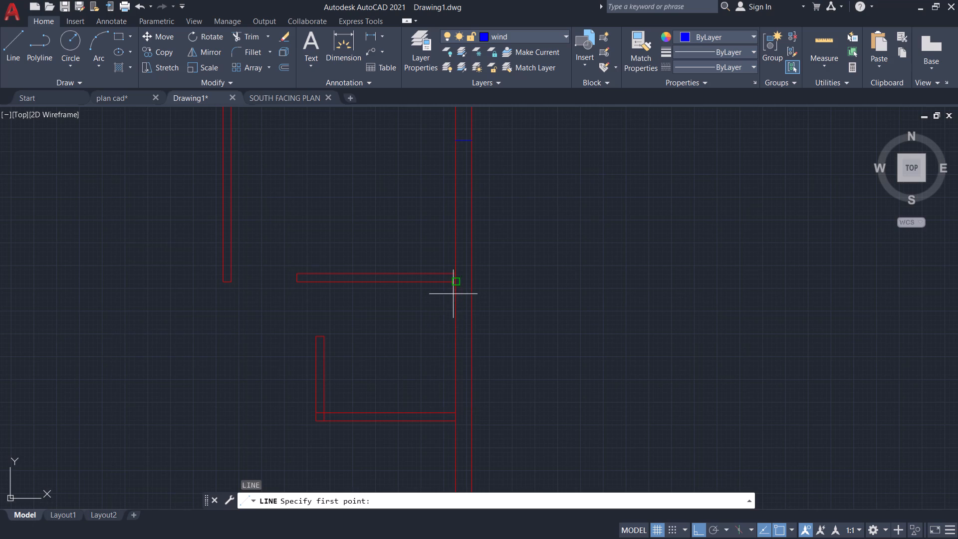
left_click(454, 327)
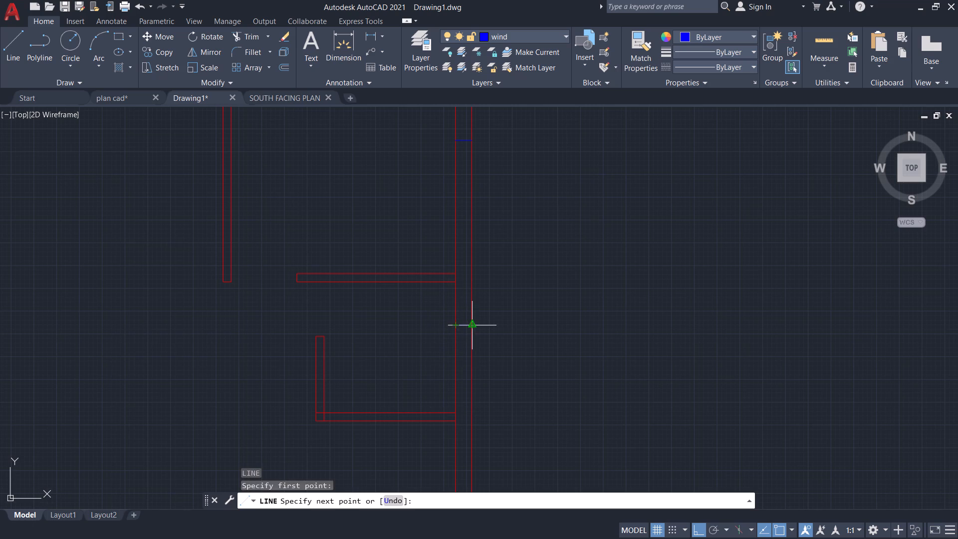
left_click(471, 326)
key("Escape")
Offset the short line at the right outer wall's midpoint 1' both upward and downward.
type("of")
key("Return")
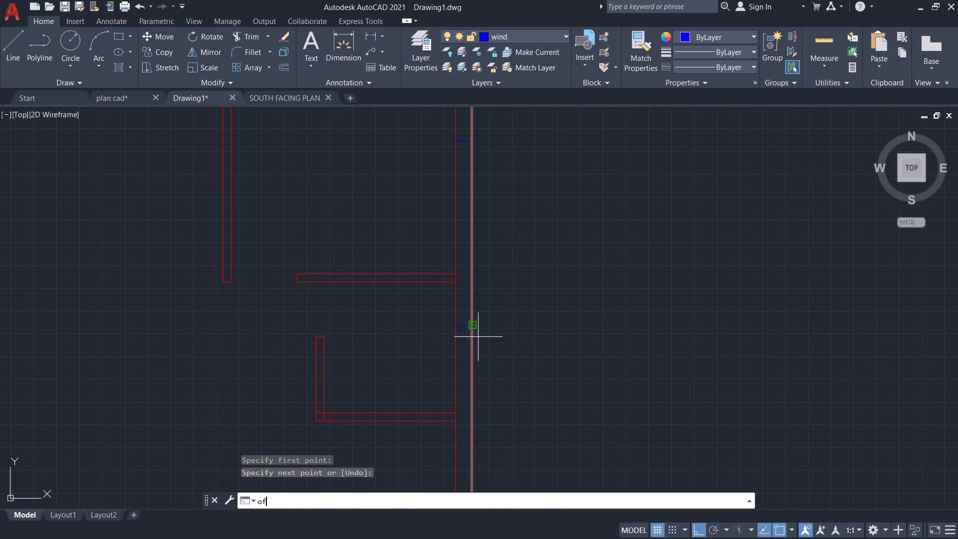
type("1'")
key("Return")
scroll(478, 337, "up", 2)
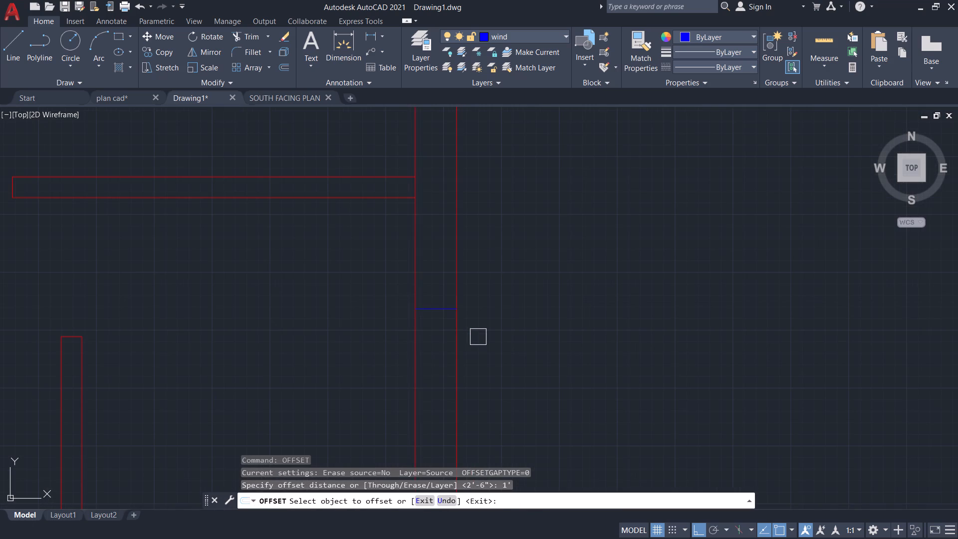
left_click_drag(438, 309, 436, 294)
left_click(439, 243)
left_click(441, 308)
left_click(447, 372)
scroll(447, 372, "down", 3)
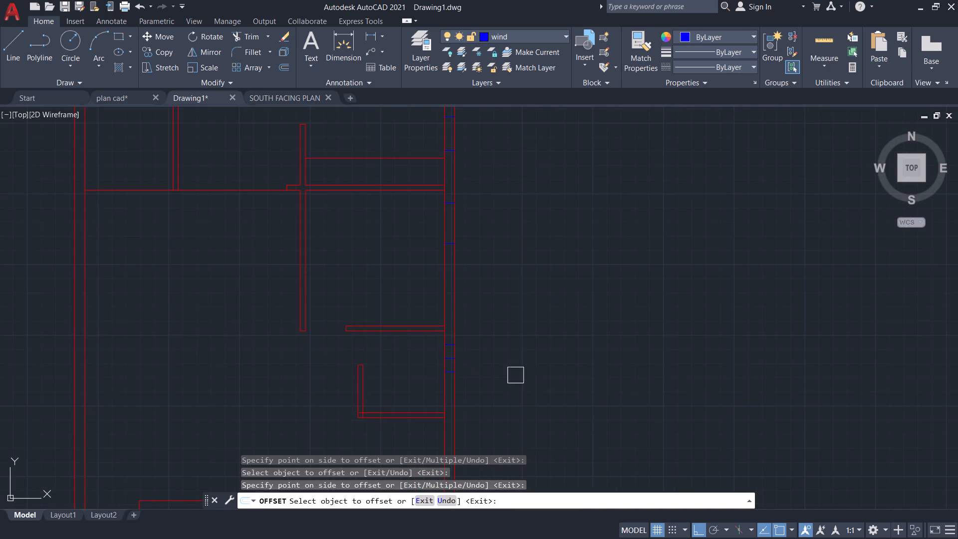
key("Escape")
Remove the middle of the three short lines in the right outer wall with Trim, keeping the two offset lines.
type("tr")
key("Return")
key("Return")
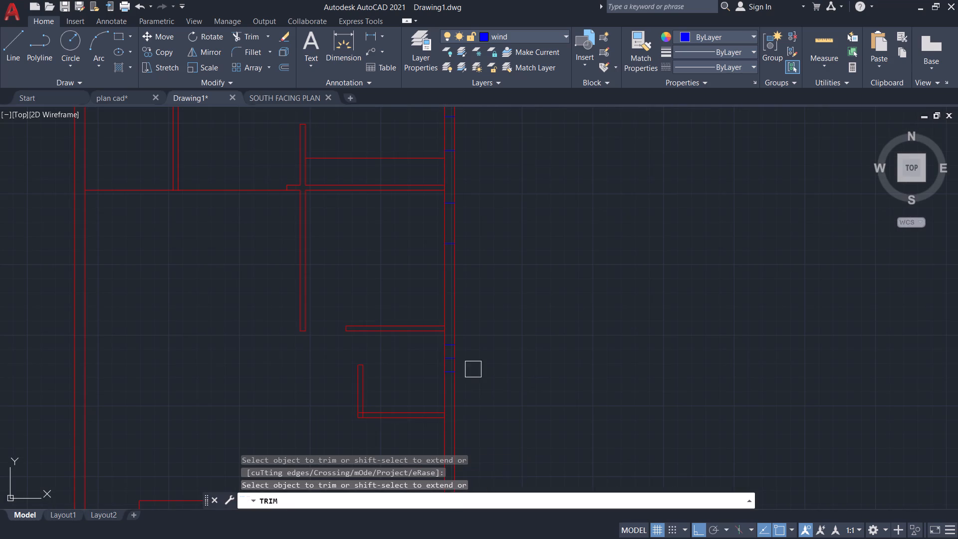
scroll(455, 362, "up", 2)
left_click(448, 358)
scroll(627, 428, "down", 2)
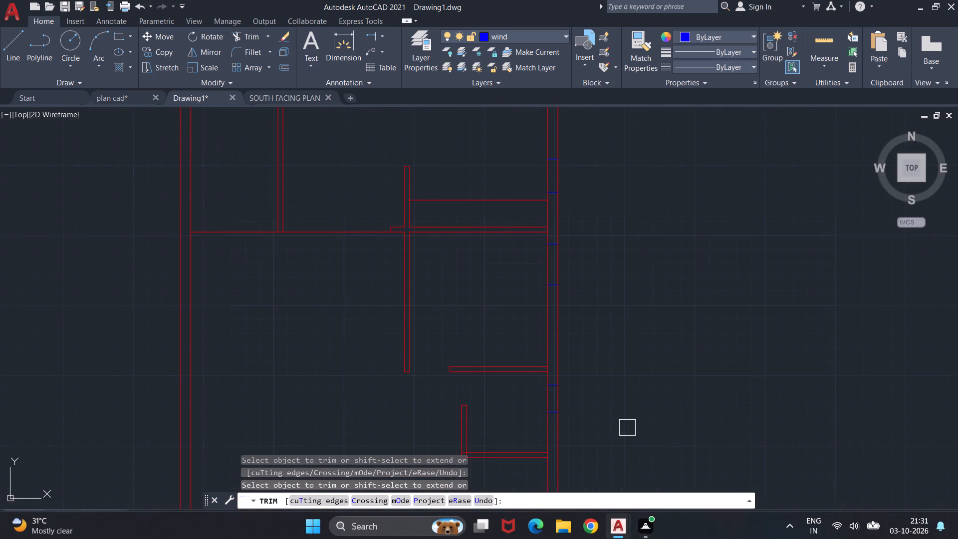
Draw a short vertical line across the bottom outer wall at the midpoint of the bottom-right room's inner wall line.
middle_click_drag(624, 425, 587, 301)
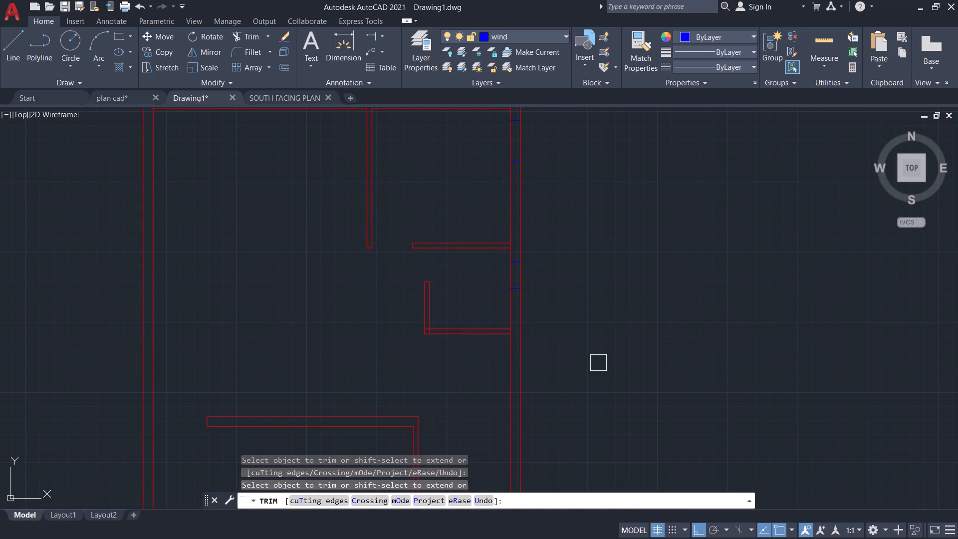
scroll(574, 379, "down", 2)
middle_click_drag(574, 393, 515, 298)
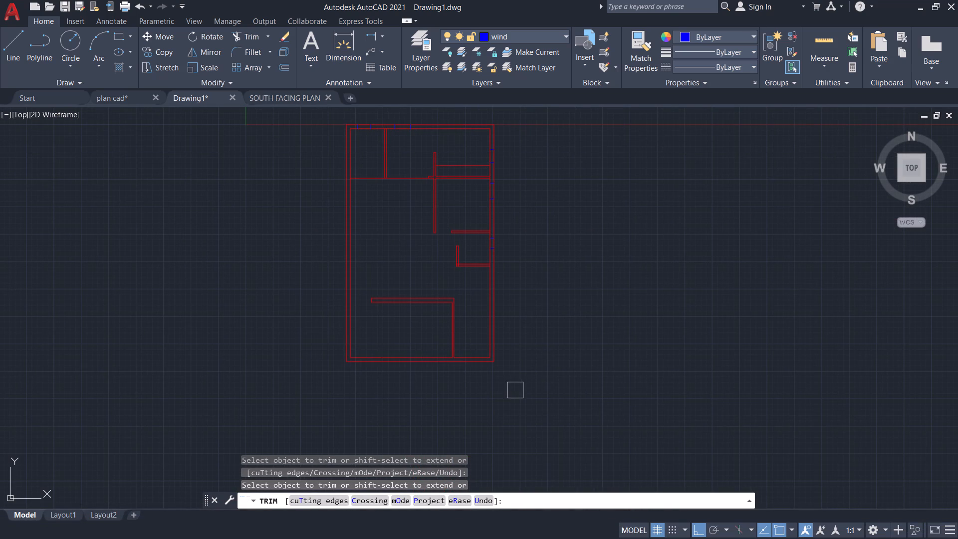
scroll(521, 420, "up", 1)
middle_click_drag(514, 427, 503, 387)
scroll(463, 285, "up", 2)
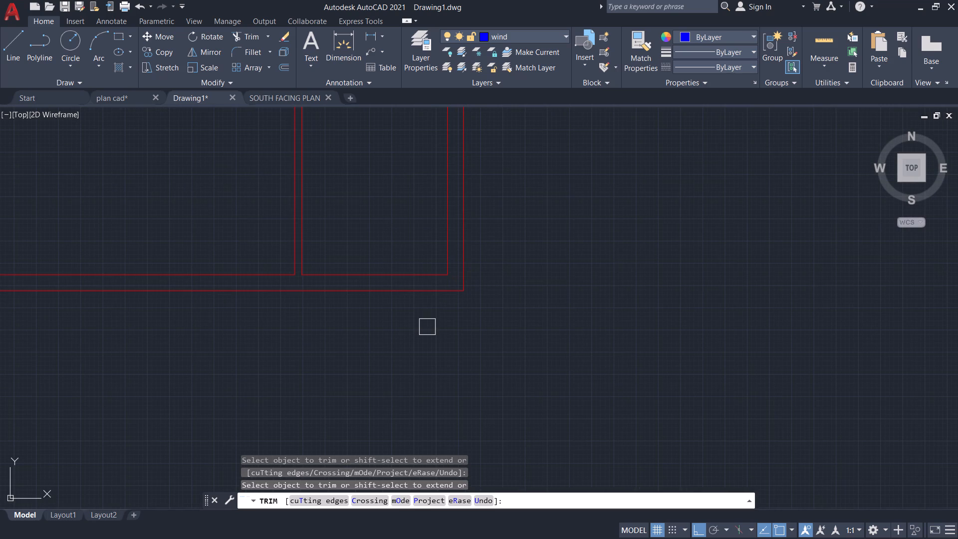
key("Escape")
key("l")
key("Return")
left_click(375, 275)
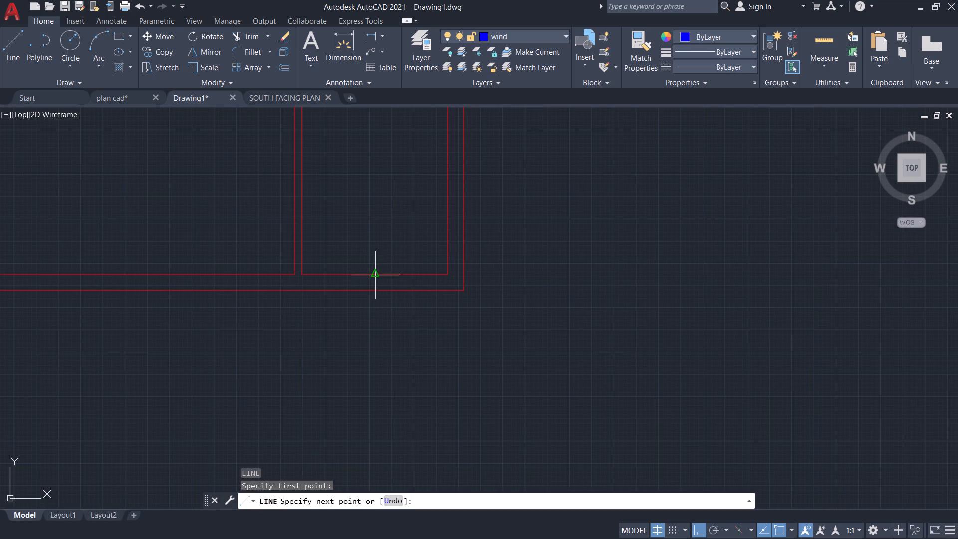
left_click(377, 289)
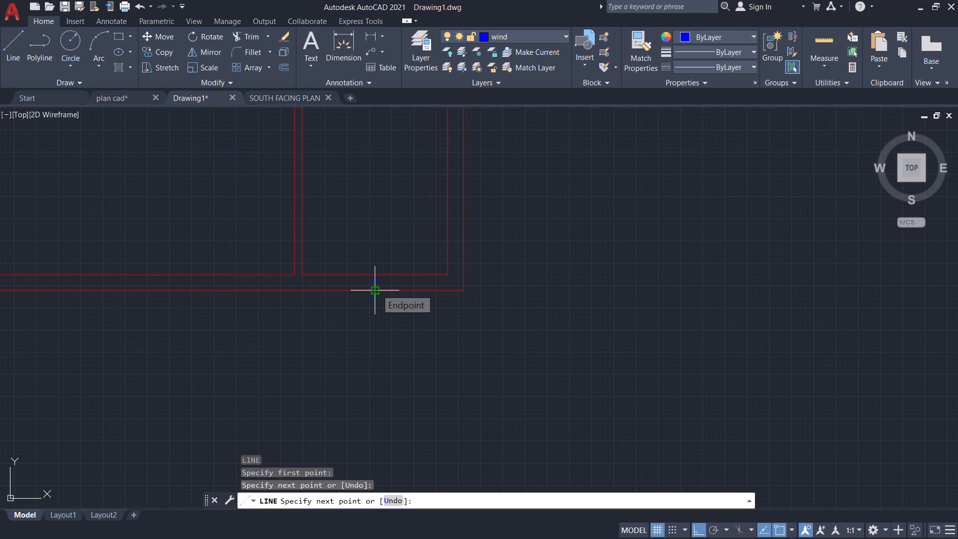
key("Escape")
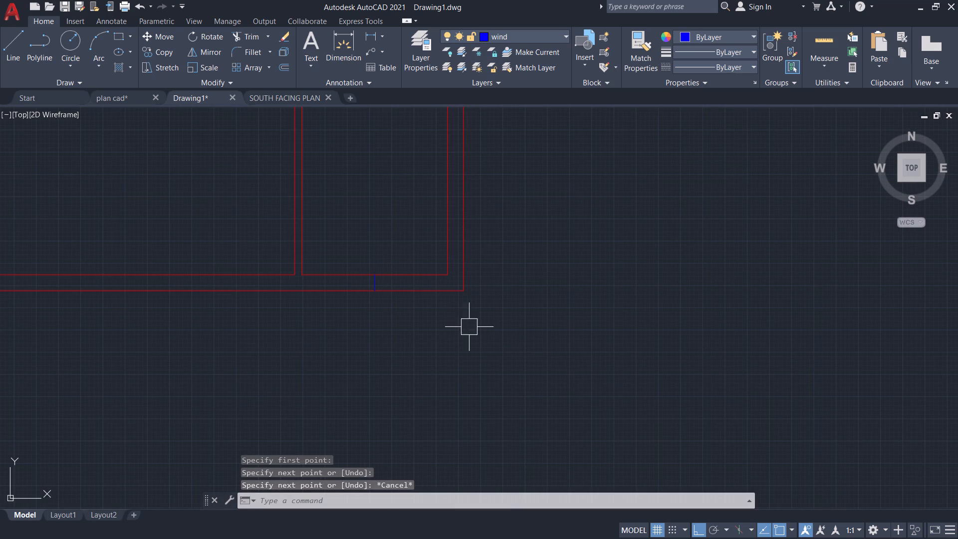
Draw a vertical centre line joining the midpoints of the two window lines in the right outer wall, just below the top-right area's lower partition.
scroll(469, 327, "down", 1)
middle_click_drag(486, 329, 464, 518)
middle_click_drag(475, 283, 454, 469)
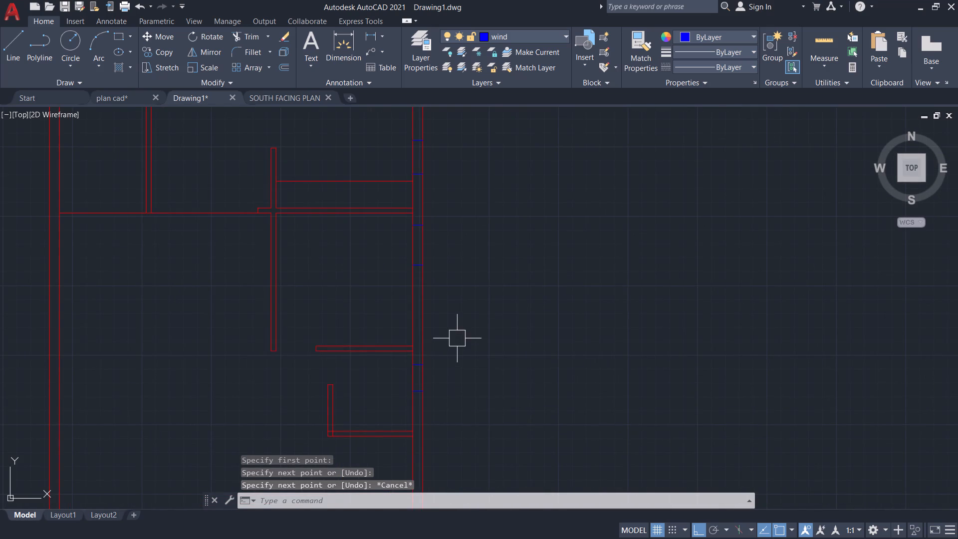
middle_click_drag(457, 338, 484, 381)
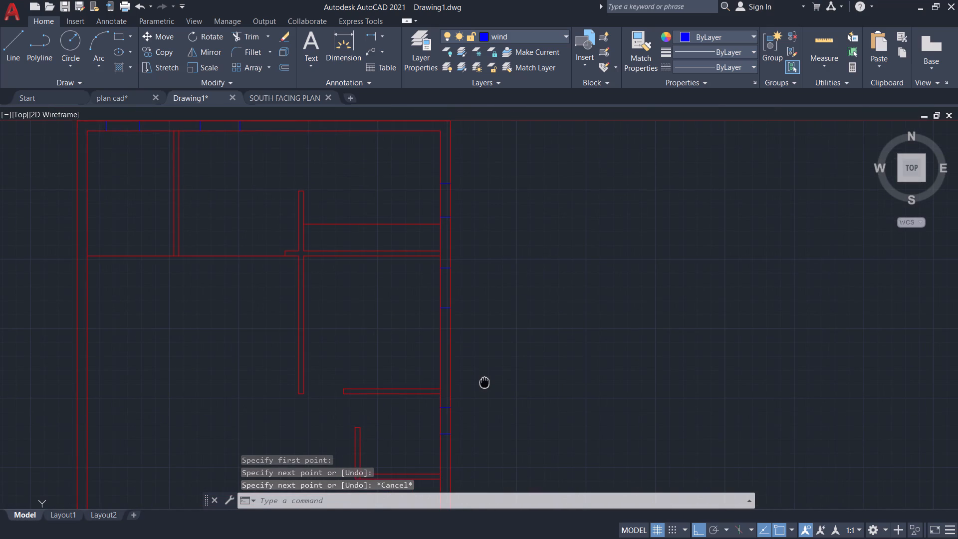
middle_click_drag(484, 381, 510, 351)
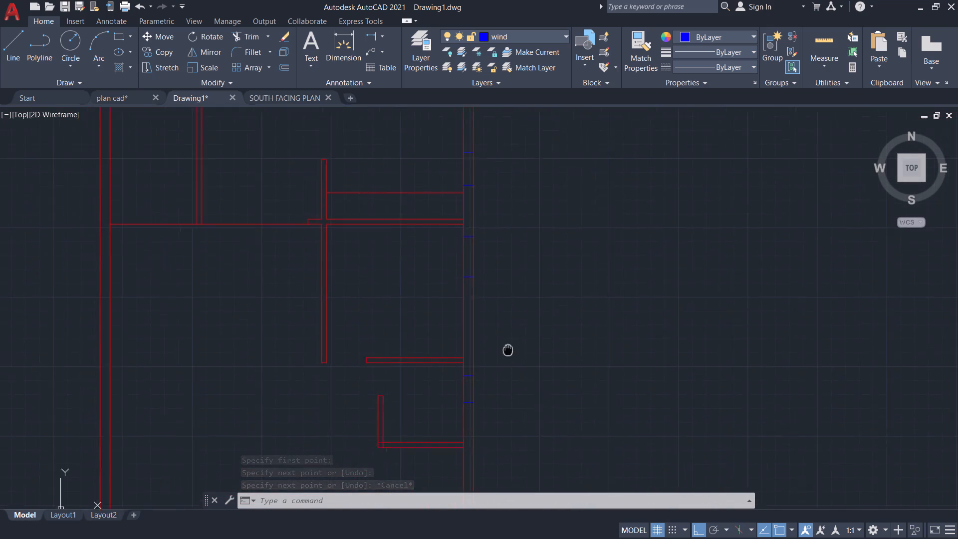
middle_click_drag(510, 351, 502, 331)
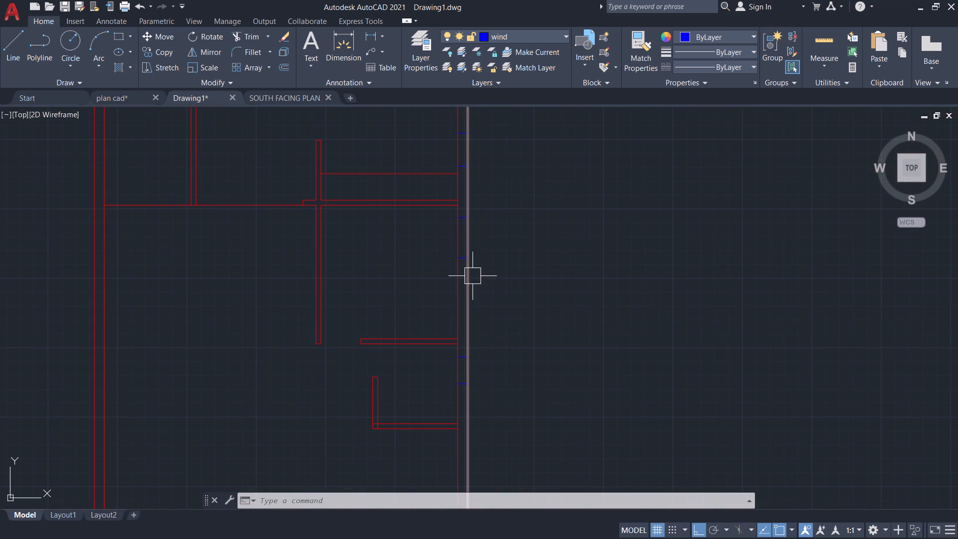
key("Escape")
key("l")
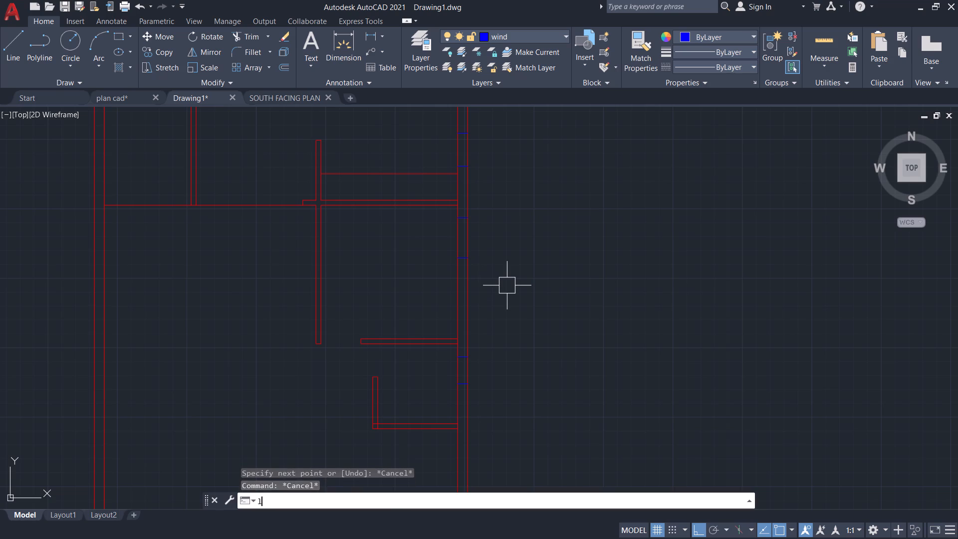
key("Return")
scroll(459, 217, "up", 1)
left_click(464, 215)
left_click(463, 282)
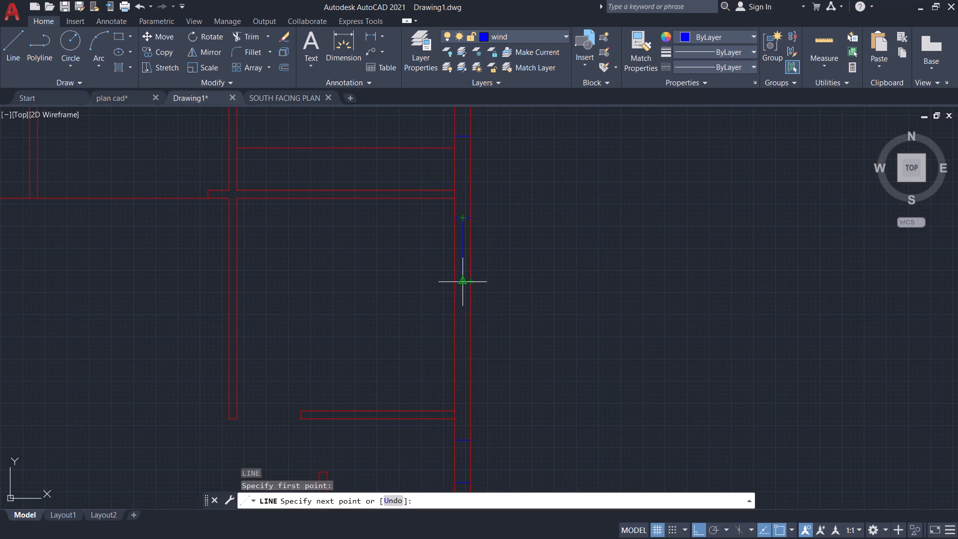
key("Escape")
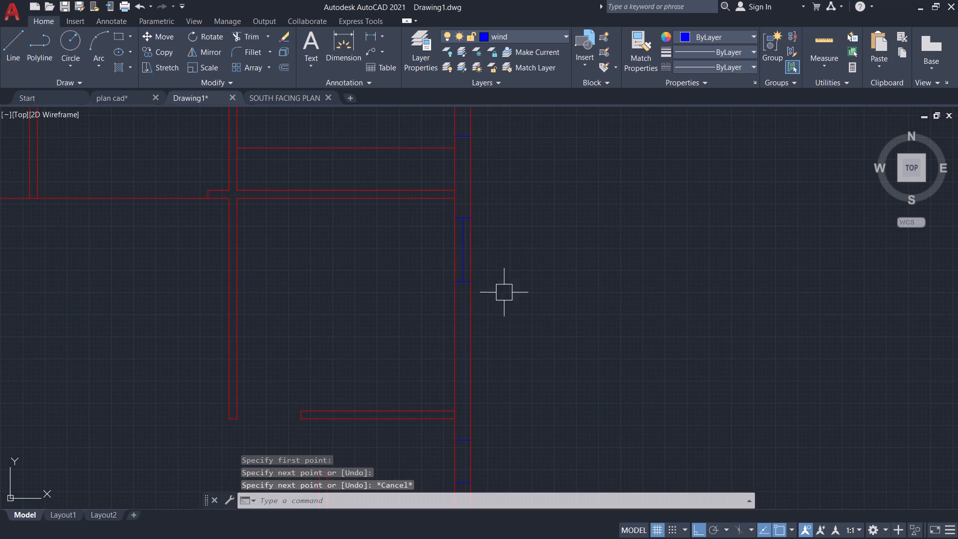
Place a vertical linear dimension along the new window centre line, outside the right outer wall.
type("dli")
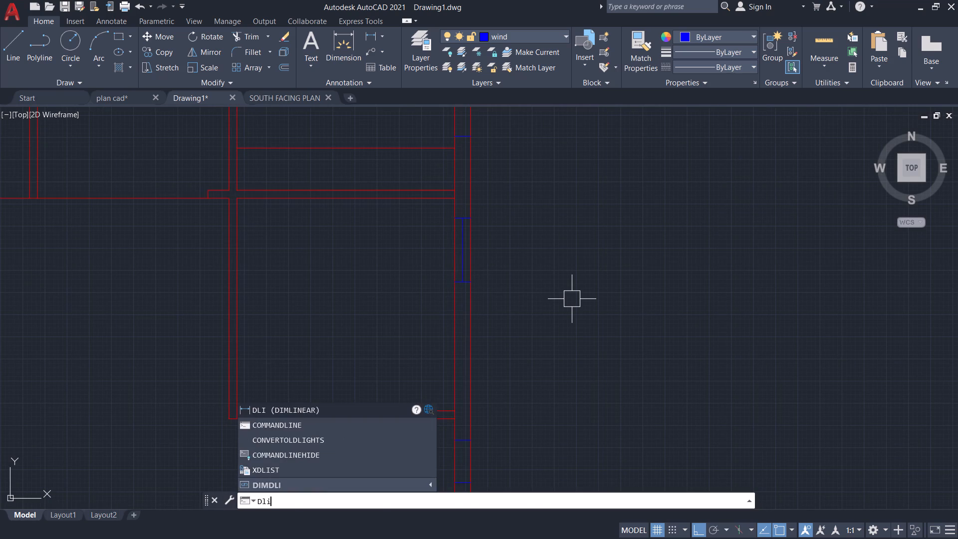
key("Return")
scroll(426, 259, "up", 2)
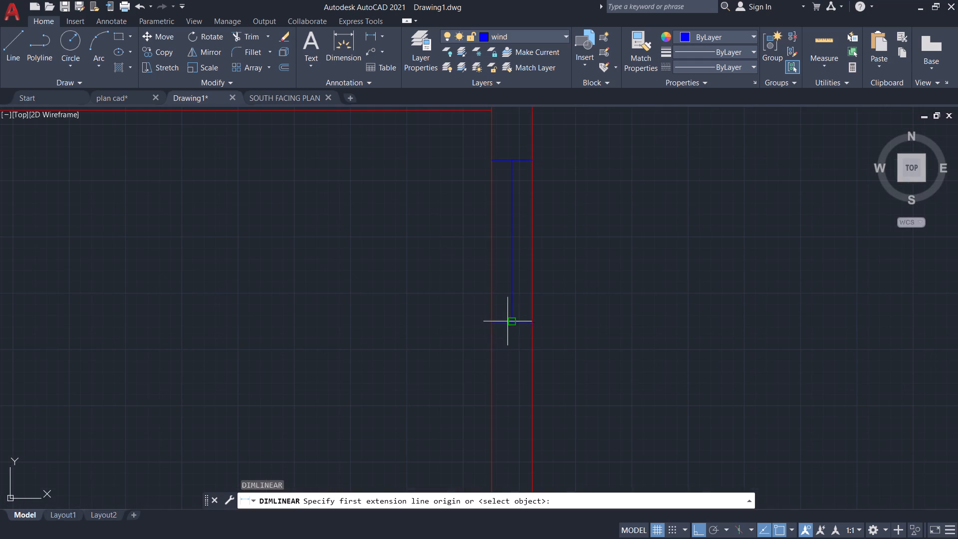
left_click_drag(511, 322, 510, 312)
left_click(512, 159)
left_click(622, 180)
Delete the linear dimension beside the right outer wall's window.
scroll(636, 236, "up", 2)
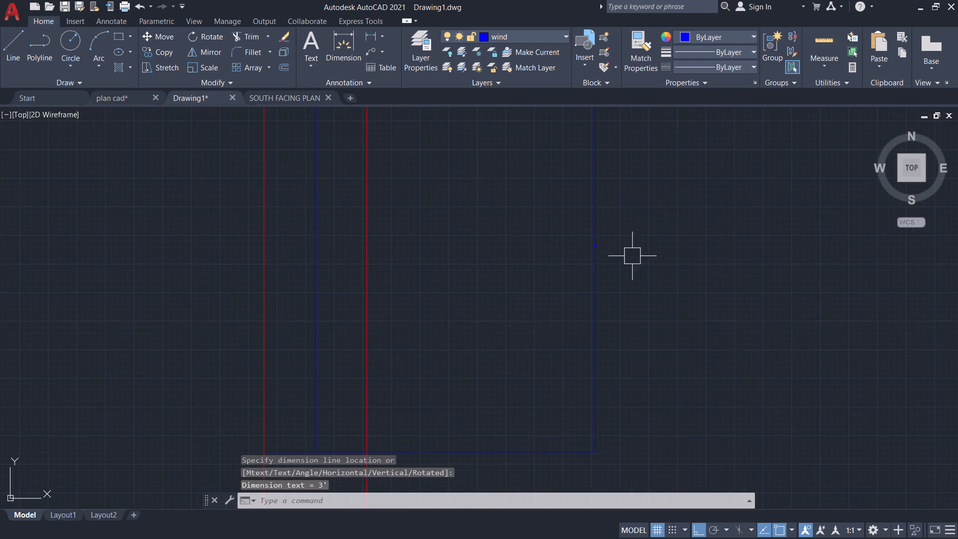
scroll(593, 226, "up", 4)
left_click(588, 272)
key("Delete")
Offset the short vertical line in the bottom outer wall by 1.5' to each side to form the window's ends.
scroll(588, 272, "down", 1)
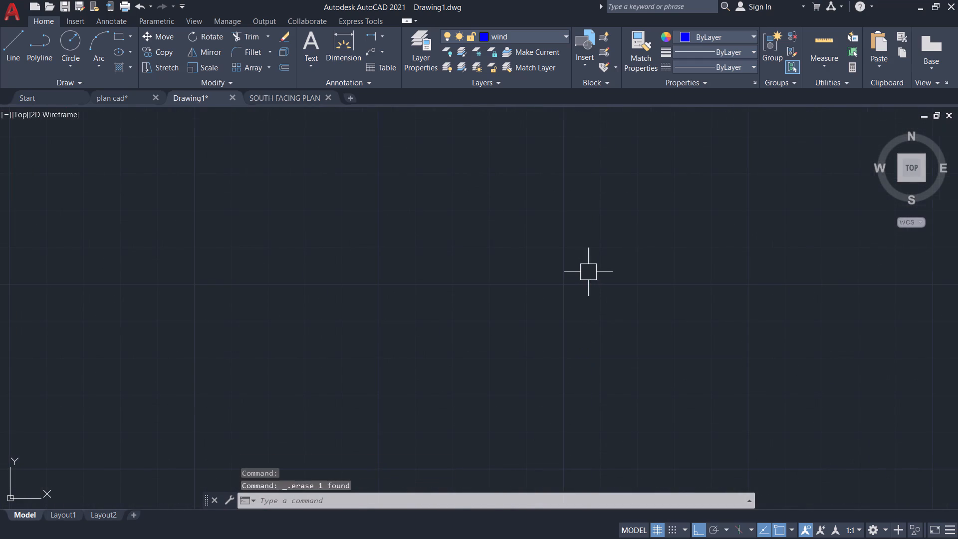
scroll(588, 272, "down", 10)
middle_click_drag(600, 358, 590, 328)
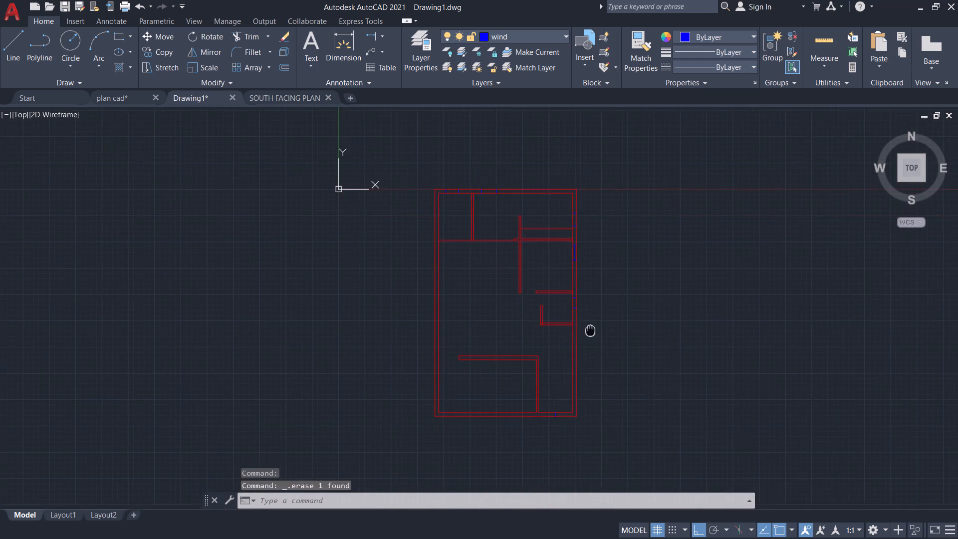
middle_click_drag(590, 328, 584, 334)
scroll(542, 490, "up", 2)
scroll(575, 331, "up", 2)
type("of")
key("Return")
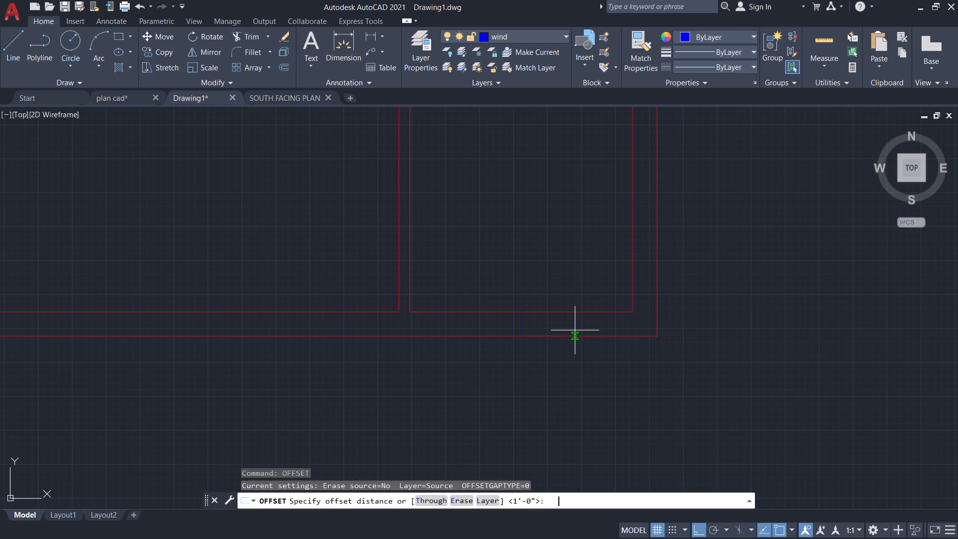
type("1.5'")
key("Return")
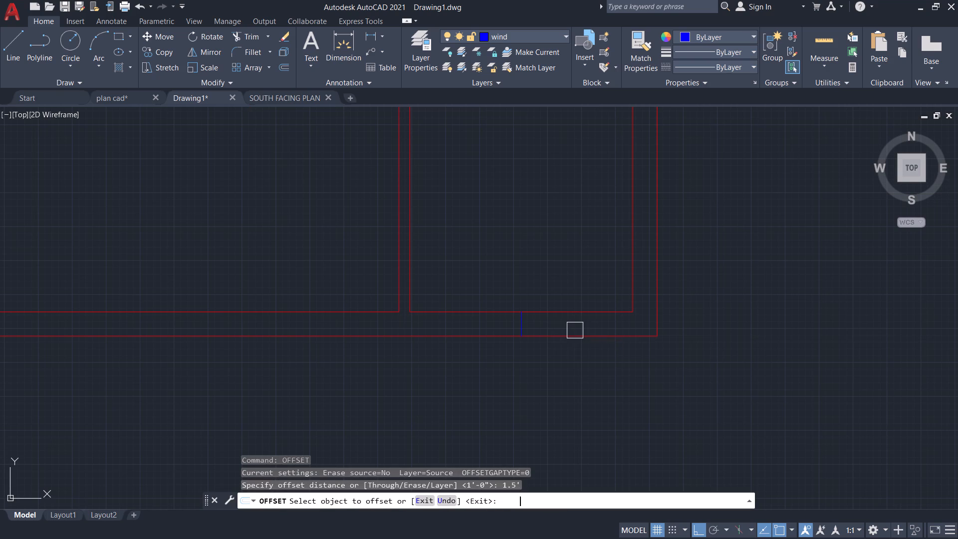
scroll(529, 328, "up", 1)
left_click_drag(516, 325, 533, 320)
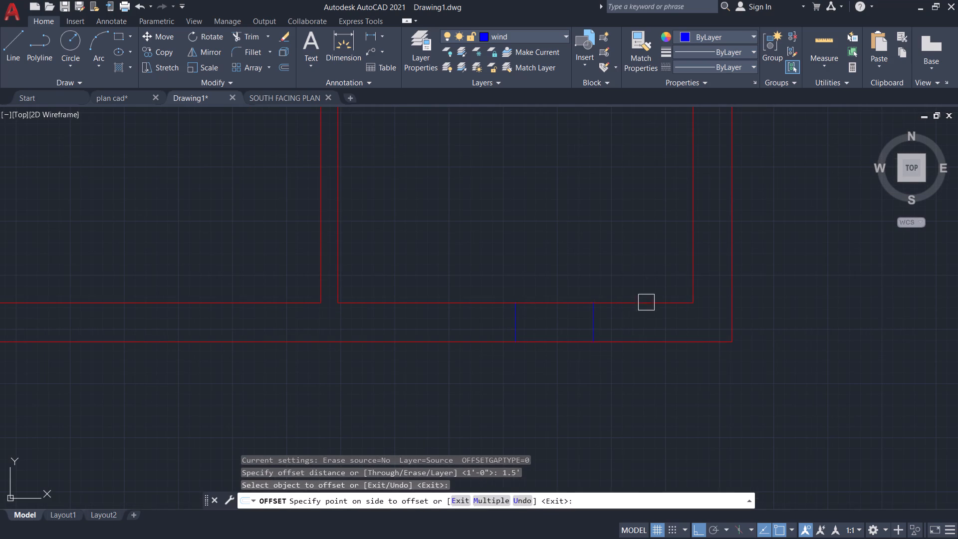
left_click(646, 302)
left_click_drag(515, 333, 510, 333)
left_click(425, 321)
key("Escape")
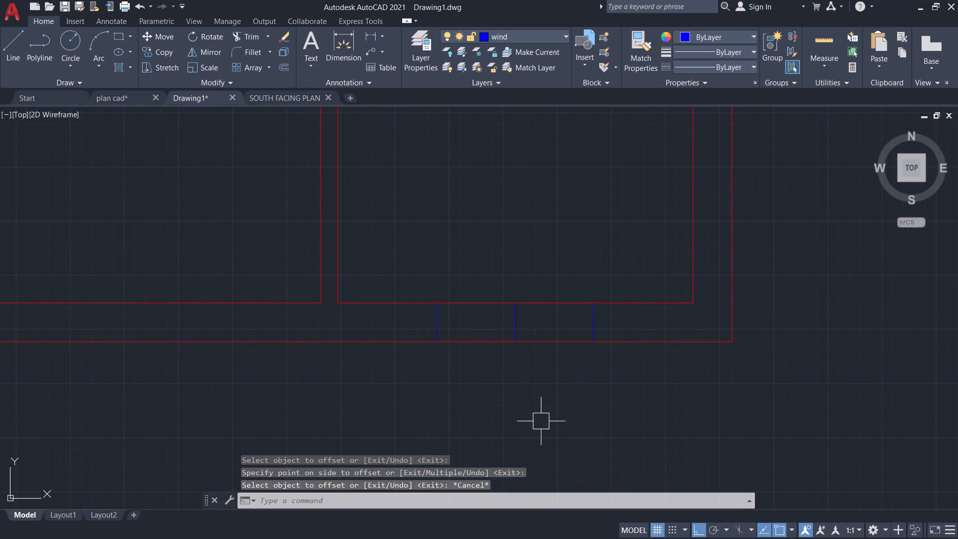
Trim away the middle line between the two window end lines in the bottom outer wall.
key("t")
key("r")
key("Return")
key("Return")
left_click(515, 321)
scroll(600, 413, "down", 3)
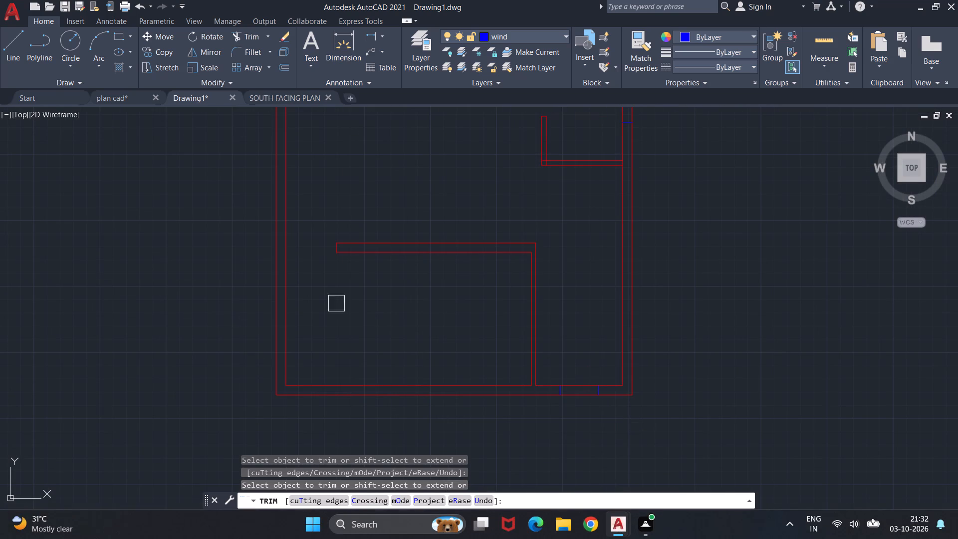
middle_click_drag(360, 303, 462, 519)
key("Escape")
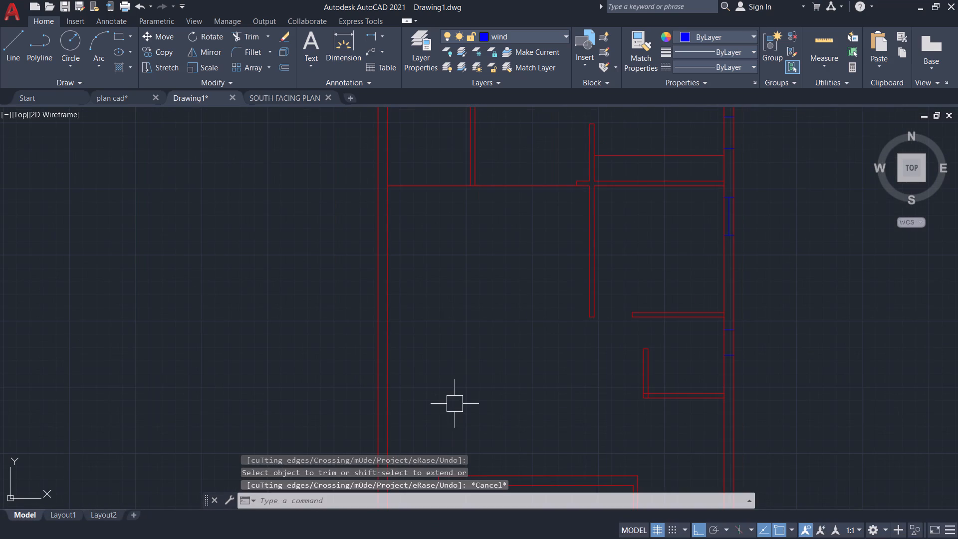
Draw a short horizontal line across the left outer wall at the wall's midpoint.
key("l")
key("Return")
left_click(378, 342)
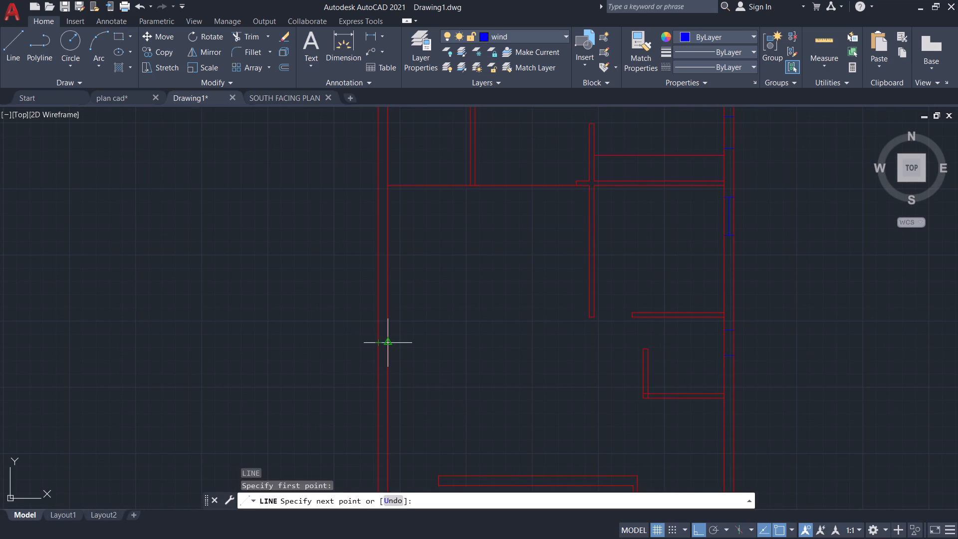
left_click(390, 343)
key("Escape")
Offset the left outer wall's short horizontal line by 1.5' both upward and downward to form the window's ends.
type("of")
key("Return")
type("1.5'")
key("Return")
scroll(388, 343, "up", 2)
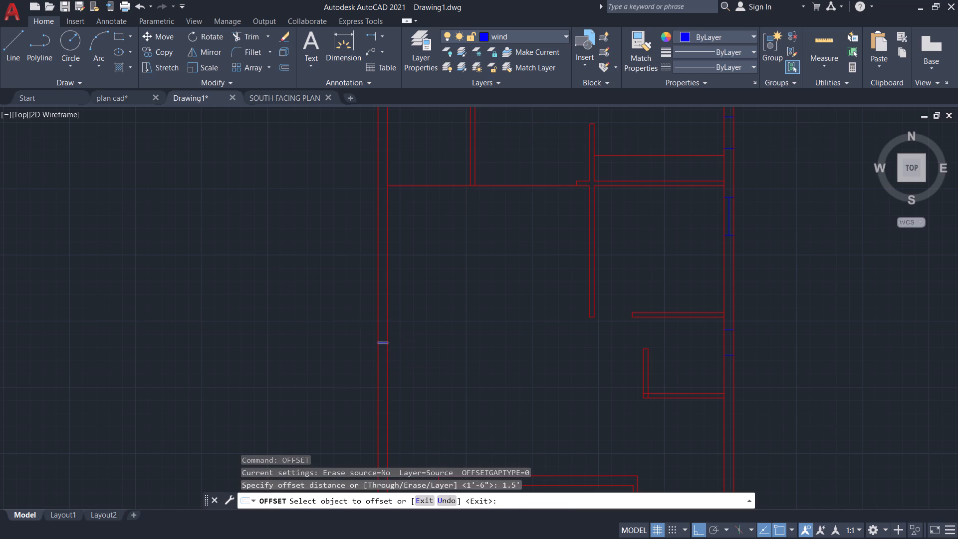
scroll(388, 343, "up", 2)
left_click_drag(348, 345, 349, 338)
left_click(325, 257)
left_click_drag(357, 347, 357, 353)
left_click(363, 414)
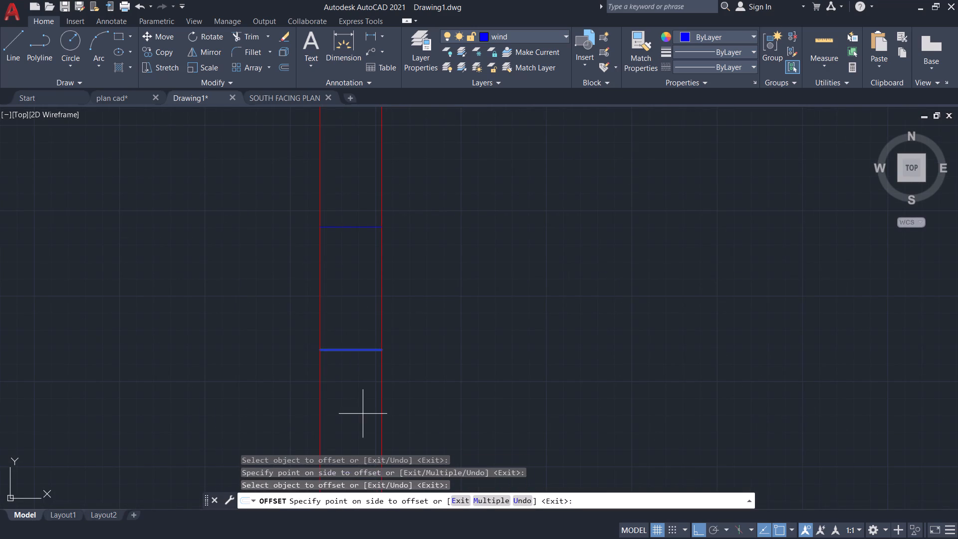
key("Escape")
Trim away the middle line between the two window end lines in the left outer wall.
type("tr")
key("Return")
left_click(351, 345)
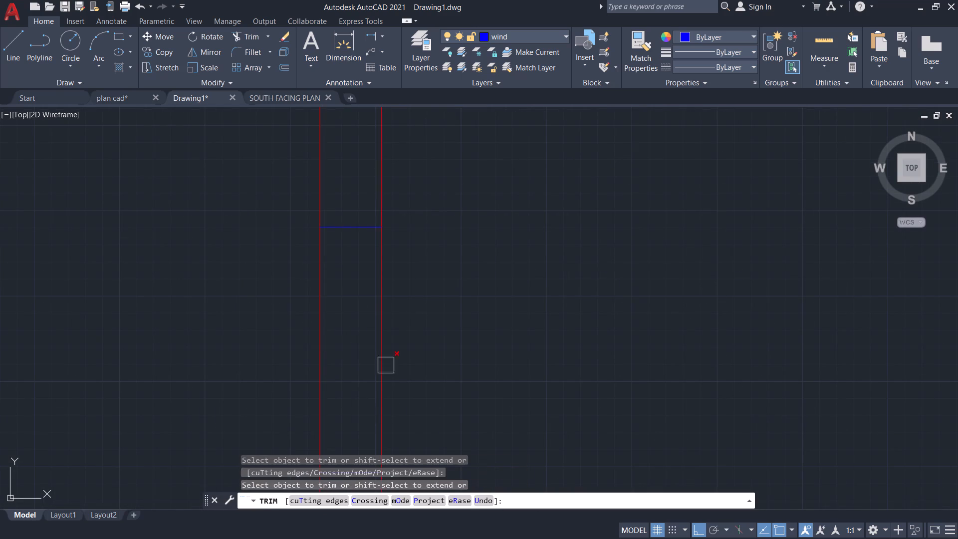
scroll(480, 369, "down", 5)
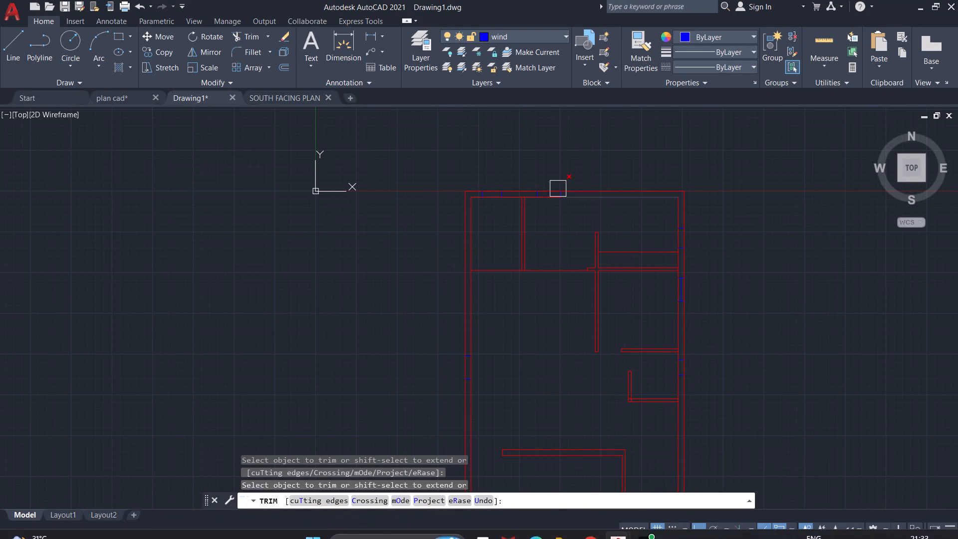
scroll(538, 178, "up", 1)
middle_click_drag(551, 164, 467, 318)
scroll(467, 301, "up", 1)
key("Escape")
Draw a horizontal centre line in each of the two top outer wall windows, joining the midpoints of their end lines.
key("l")
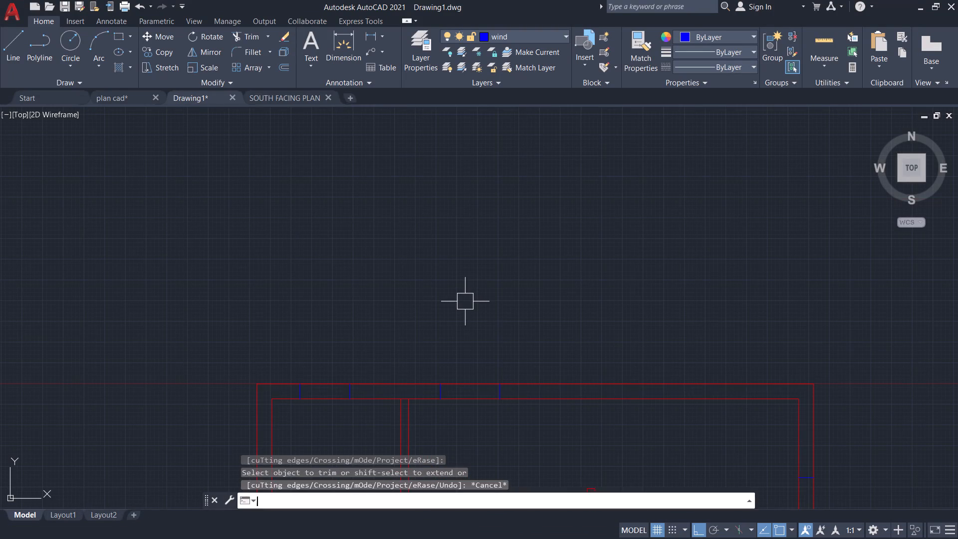
key("Return")
left_click_drag(302, 391, 307, 391)
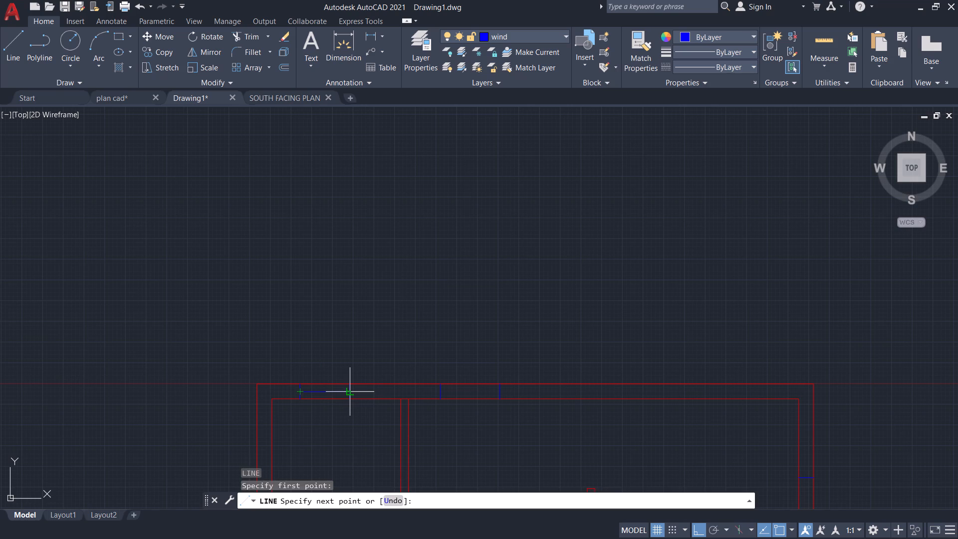
left_click(351, 392)
key("space")
key("space")
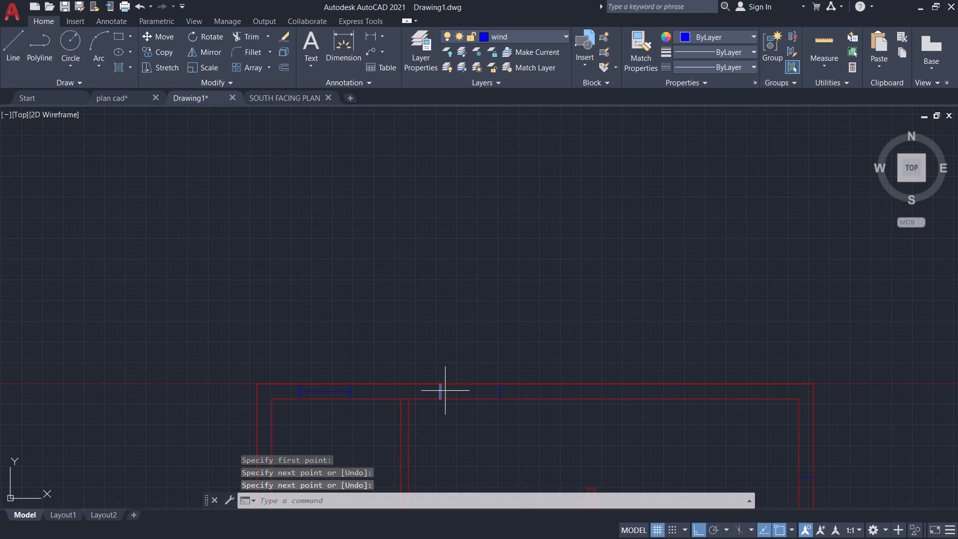
left_click_drag(443, 393, 455, 393)
left_click(498, 393)
key("space")
Draw vertical centre lines in the uppermost and lowest windows of the right outer wall, between their end lines' midpoints.
middle_click_drag(704, 453, 568, 257)
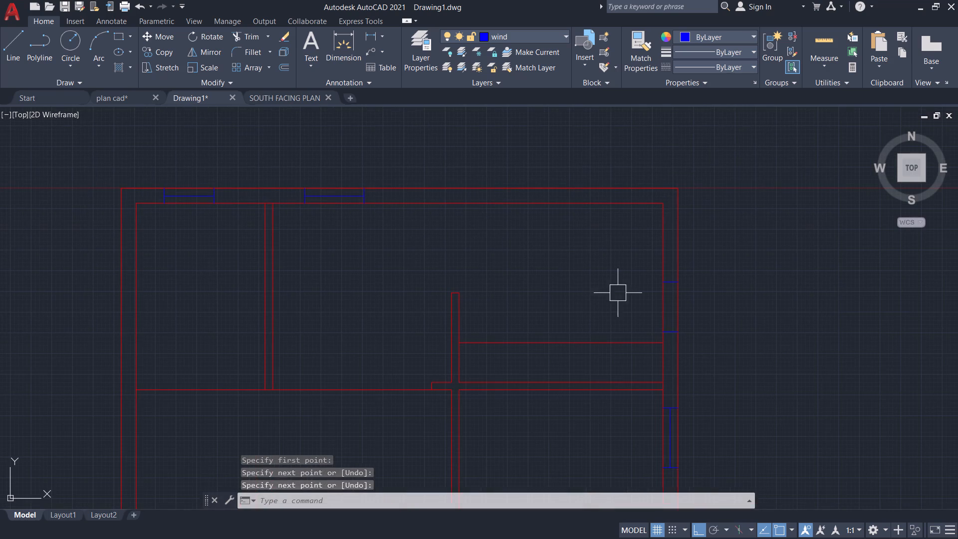
key("space")
left_click(672, 284)
left_click(668, 332)
key("space")
middle_click_drag(693, 404, 693, 328)
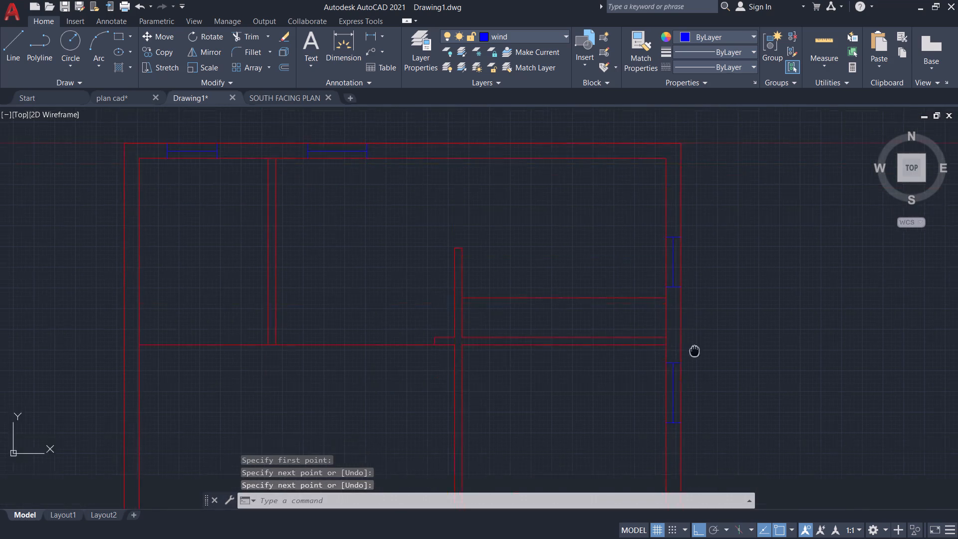
middle_click_drag(693, 328, 684, 273)
scroll(682, 340, "down", 2)
middle_click_drag(694, 384, 689, 355)
scroll(670, 374, "up", 2)
key("space")
left_click(659, 363)
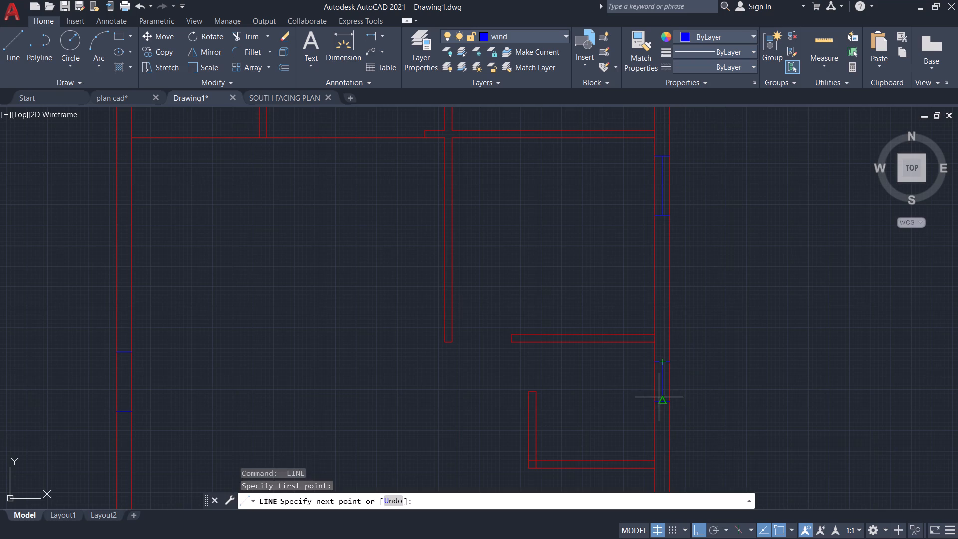
left_click(660, 401)
key("space")
Draw a vertical centre line joining the midpoints of the left outer wall window's end lines.
middle_click_drag(310, 370, 494, 329)
key("space")
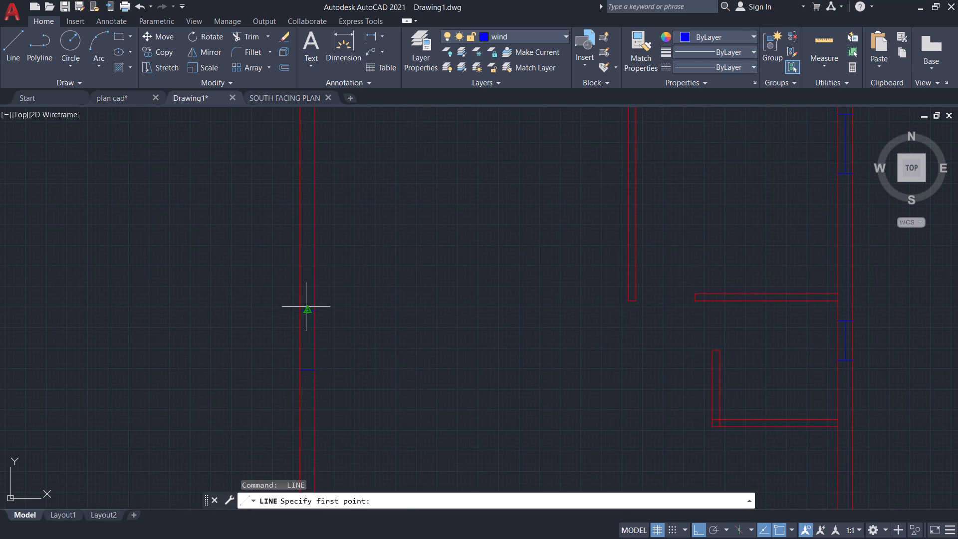
left_click(305, 308)
left_click(309, 370)
key("space")
Draw a horizontal centre line joining the midpoints of the bottom outer wall window's end lines.
scroll(462, 363, "down", 1)
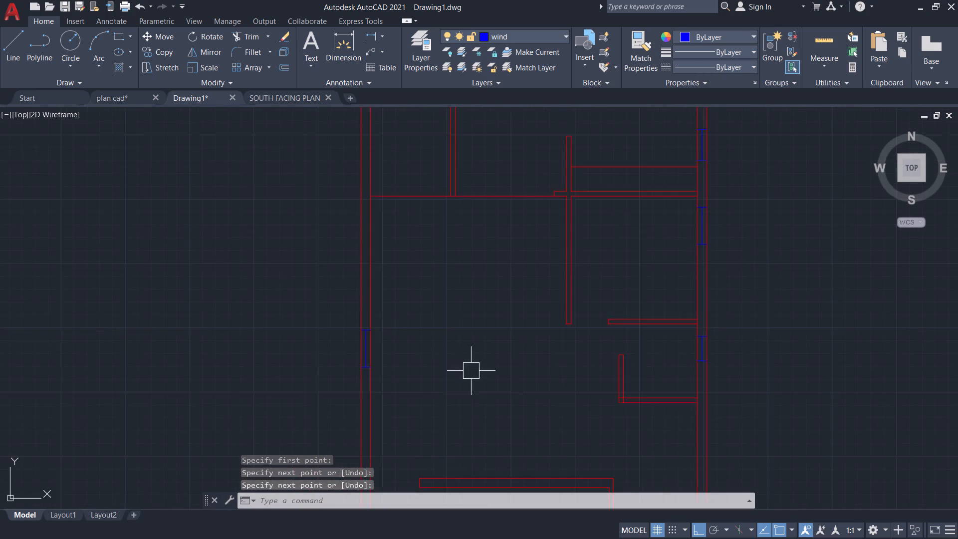
scroll(479, 378, "down", 1)
middle_click_drag(502, 381, 470, 270)
scroll(552, 411, "up", 3)
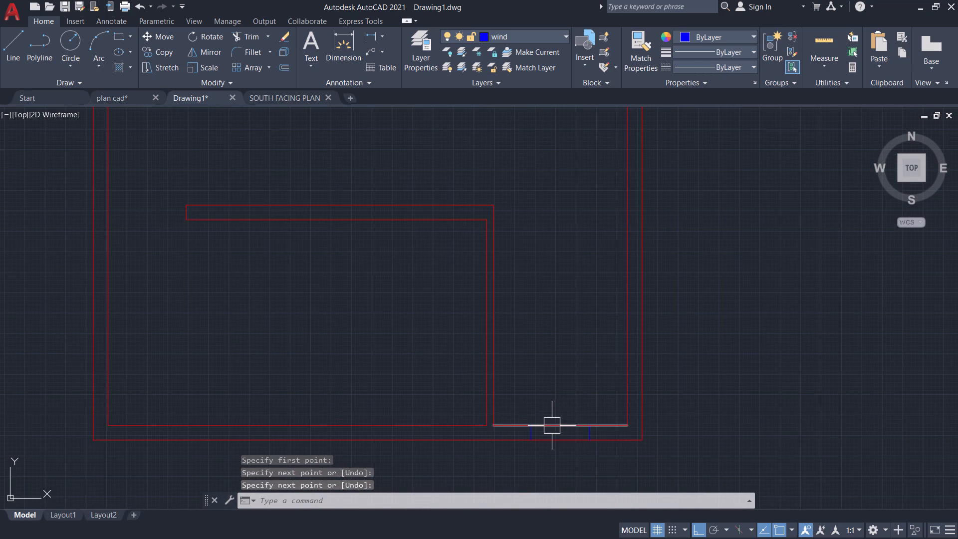
key("space")
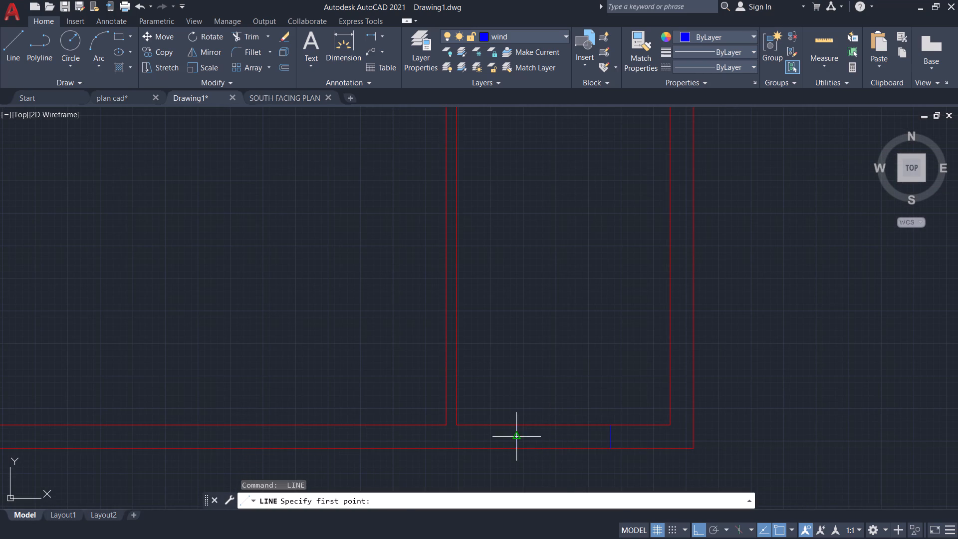
left_click_drag(518, 438, 525, 439)
left_click(613, 437)
key("space")
Offset the centre line of the top outer wall's left window by 1" above and below.
scroll(742, 348, "down", 3)
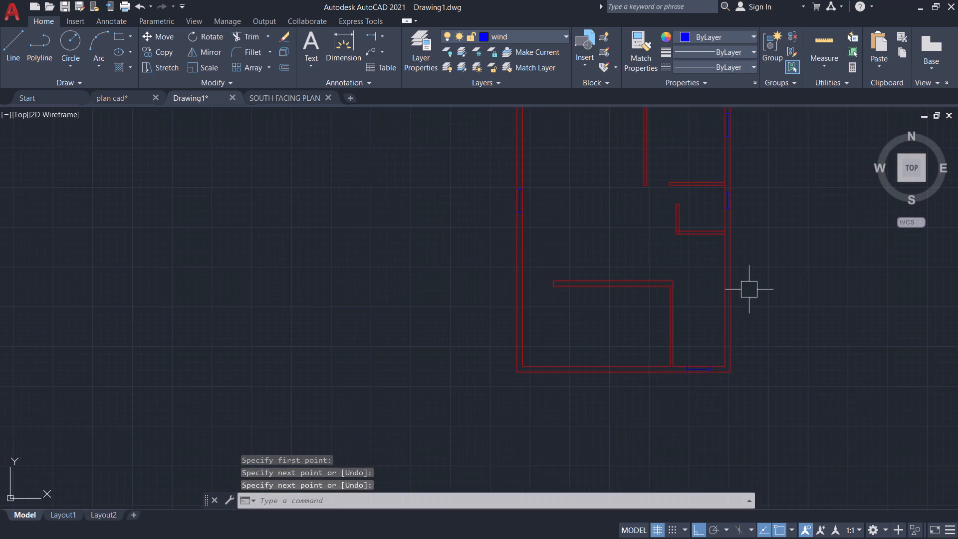
middle_click_drag(749, 287, 700, 538)
scroll(493, 329, "up", 3)
type("of")
key("Return")
type("1\"")
key("Return")
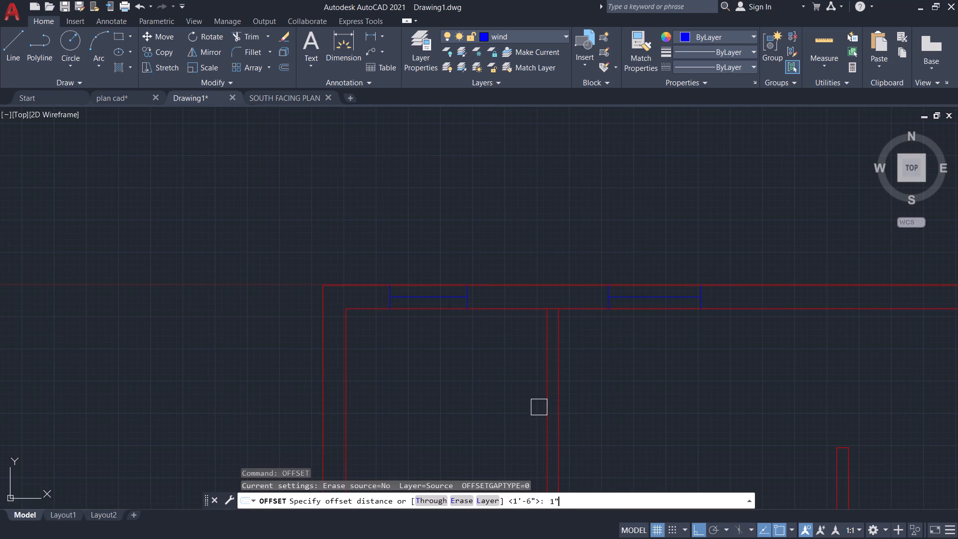
scroll(475, 314, "up", 3)
left_click_drag(399, 282, 400, 274)
left_click(403, 253)
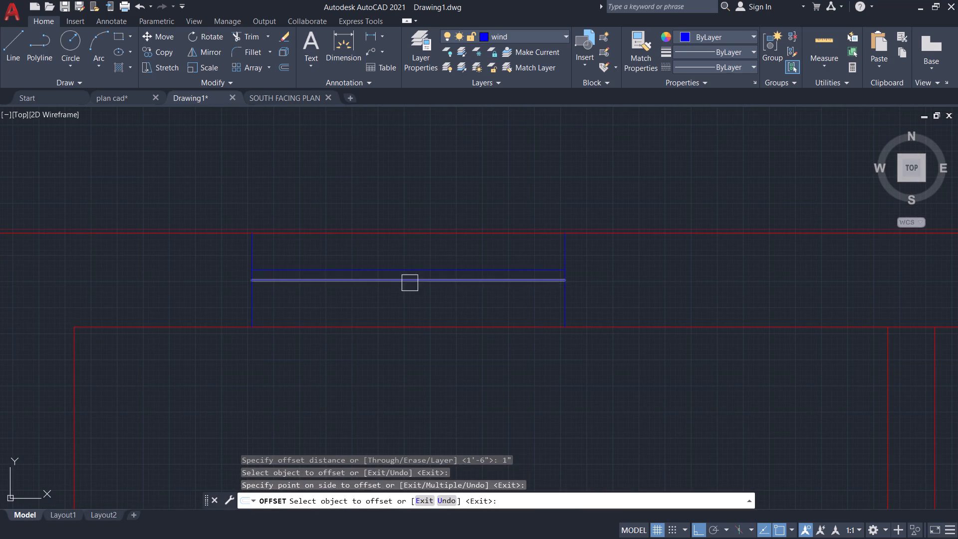
left_click_drag(411, 287, 411, 301)
left_click(407, 327)
Offset the centre line of the top outer wall's second window by 1" above and below.
scroll(522, 368, "down", 3)
scroll(696, 341, "up", 2)
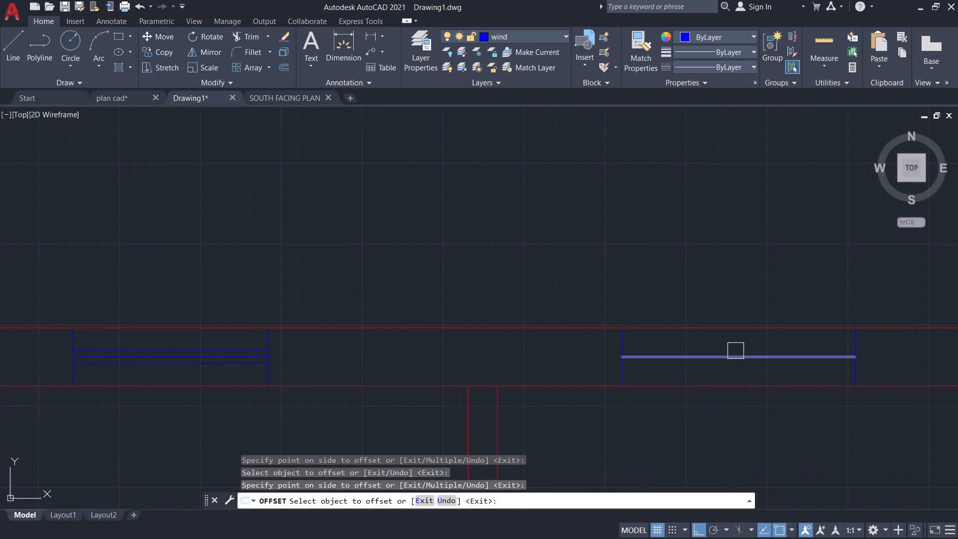
left_click_drag(740, 351, 740, 340)
left_click(743, 309)
left_click_drag(751, 362, 752, 370)
left_click(752, 418)
Offset the centre line of the right outer wall's uppermost window by 1" to each side.
scroll(748, 415, "down", 4)
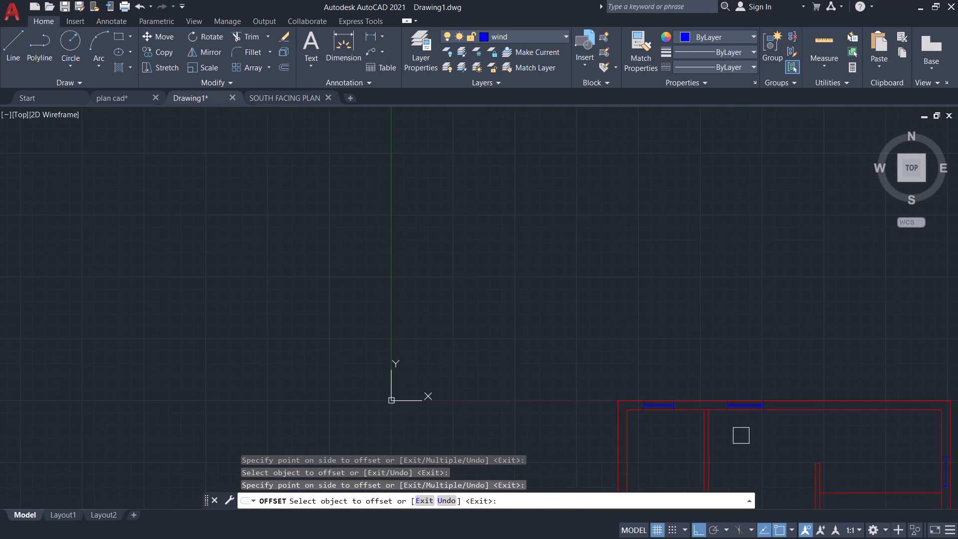
middle_click_drag(749, 437, 407, 284)
scroll(623, 351, "up", 2)
scroll(566, 286, "up", 2)
left_click_drag(573, 259, 582, 258)
left_click(593, 257)
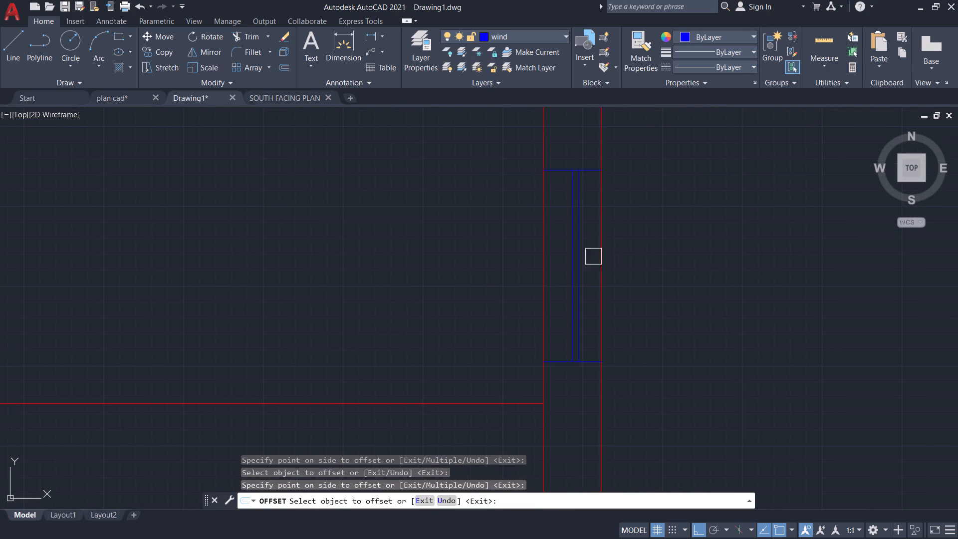
left_click_drag(566, 261, 512, 259)
left_click(479, 259)
Offset the centre line of the right outer wall's middle window by 1" to each side.
scroll(548, 264, "down", 4)
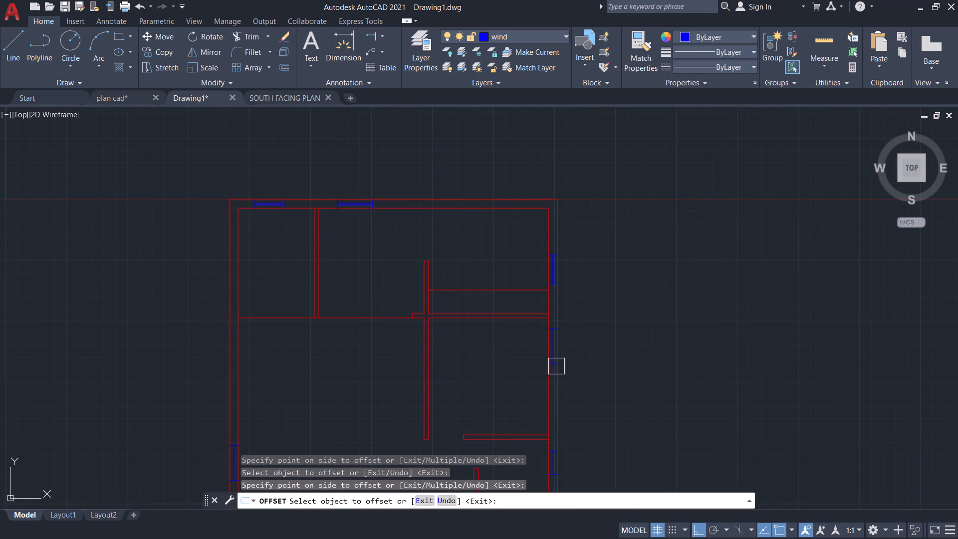
scroll(553, 344, "up", 6)
left_click_drag(521, 369, 527, 368)
left_click(565, 370)
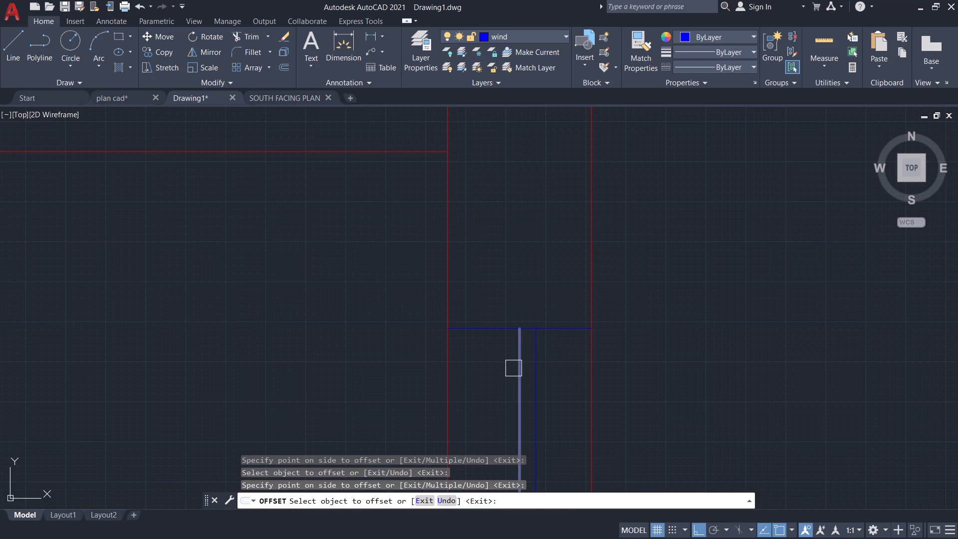
left_click(513, 368)
left_click(479, 368)
Offset the centre line of the right outer wall's lowest window by 1" to each side.
scroll(505, 356, "down", 5)
middle_click_drag(527, 402, 541, 230)
scroll(503, 431, "up", 2)
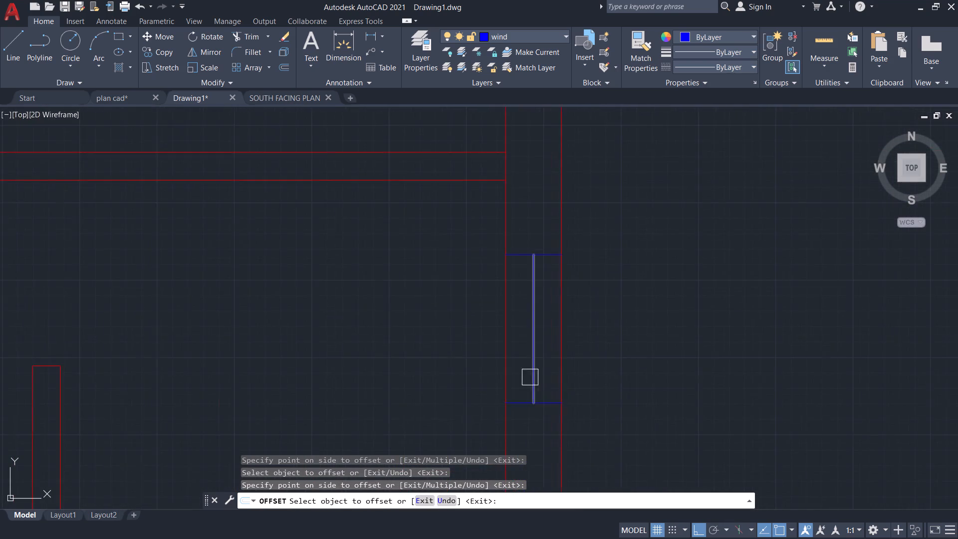
scroll(530, 377, "up", 3)
left_click(532, 332)
left_click(558, 336)
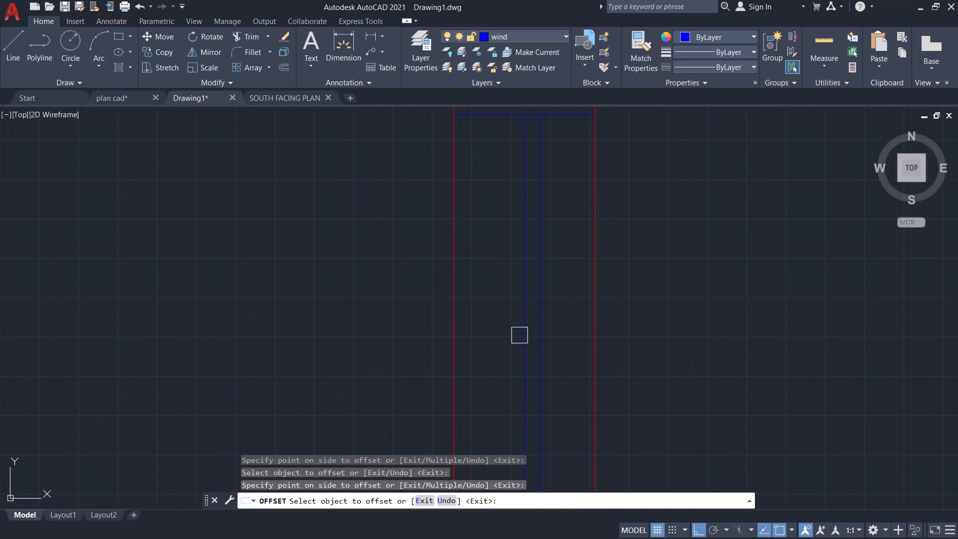
left_click_drag(522, 336, 513, 333)
left_click(447, 326)
Offset the centre line of the bottom outer wall's window by 1" above and below.
scroll(493, 336, "down", 8)
middle_click_drag(547, 445, 577, 298)
scroll(534, 355, "up", 2)
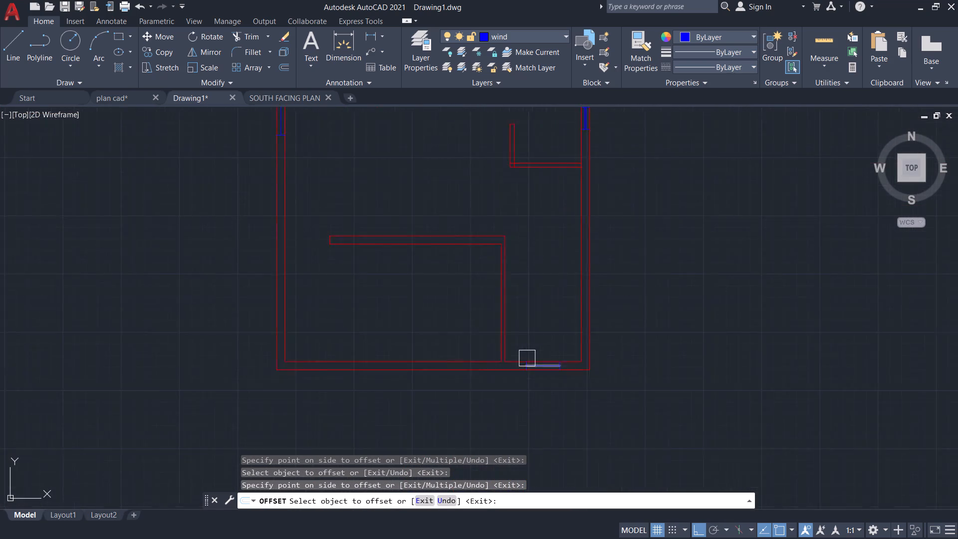
scroll(526, 359, "up", 6)
left_click_drag(550, 386, 551, 372)
left_click(550, 334)
left_click_drag(553, 392, 553, 399)
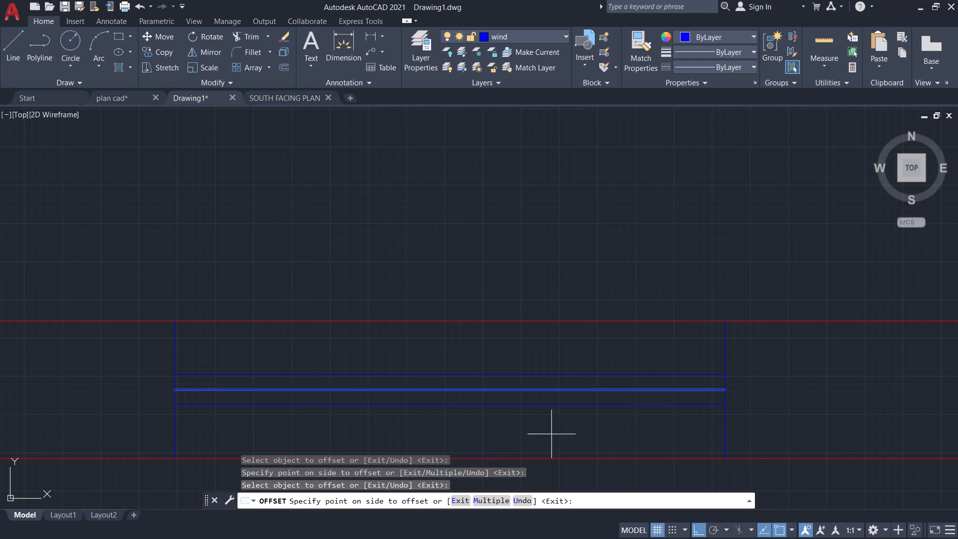
left_click(549, 441)
Offset the centre line of the left outer wall's window by 1" to each side.
scroll(549, 441, "down", 10)
scroll(475, 373, "up", 9)
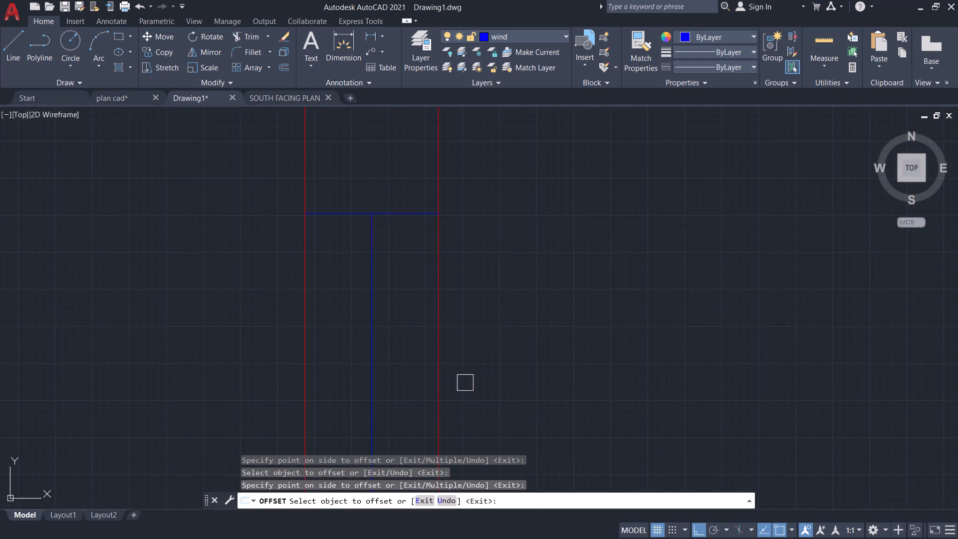
left_click_drag(374, 359, 380, 359)
left_click(401, 359)
left_click(372, 352)
left_click(239, 322)
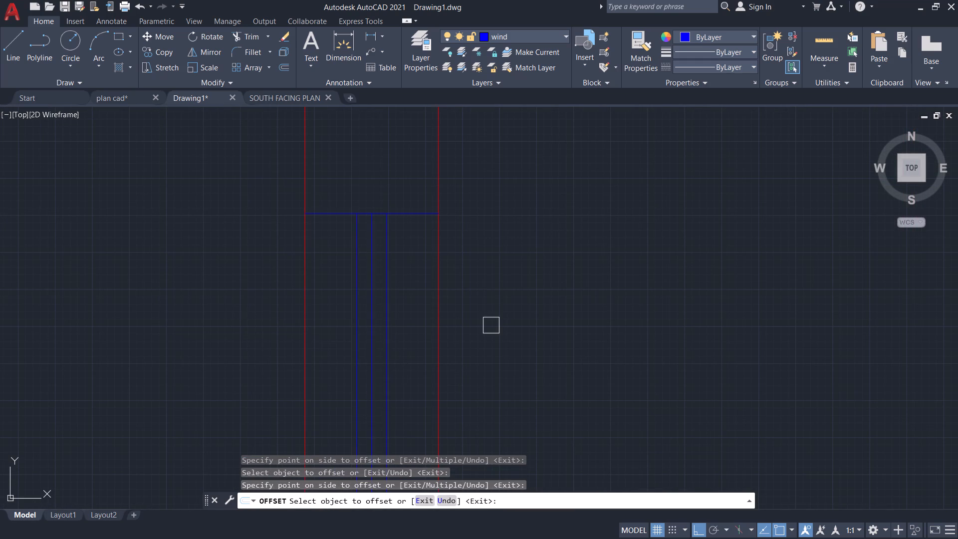
scroll(491, 325, "down", 8)
key("Escape")
Trim away the original centre lines of the two windows in the top outer wall.
type("tr")
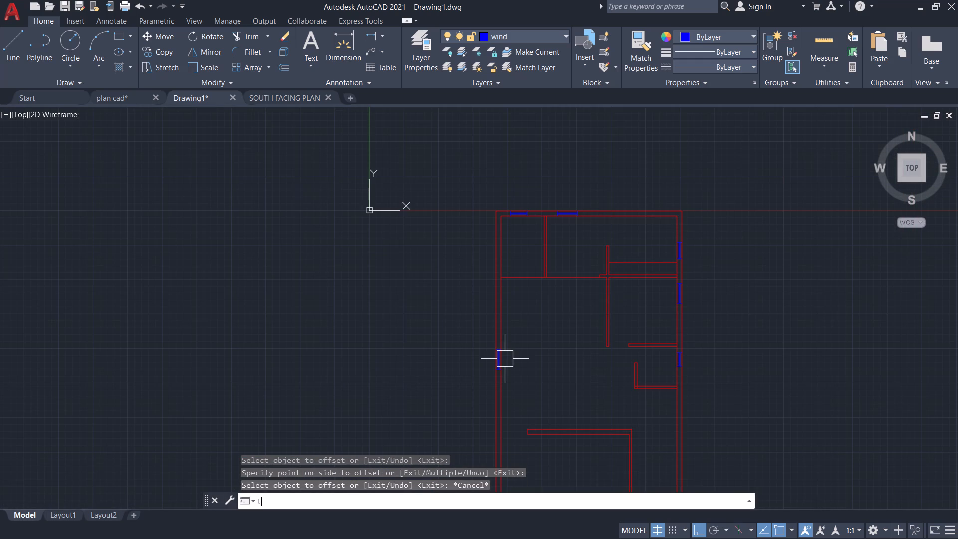
key("Return")
key("Return")
scroll(526, 179, "up", 6)
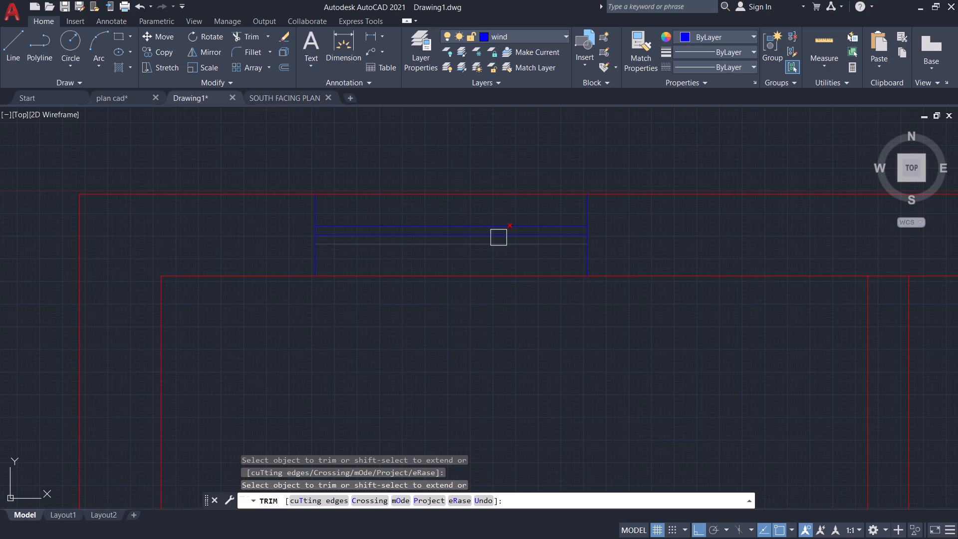
scroll(500, 234, "up", 2)
left_click(500, 234)
scroll(525, 319, "down", 4)
middle_click_drag(811, 323, 537, 382)
scroll(538, 374, "up", 5)
left_click(555, 334)
Trim away the original centre lines of the three windows in the right outer wall.
scroll(555, 334, "down", 8)
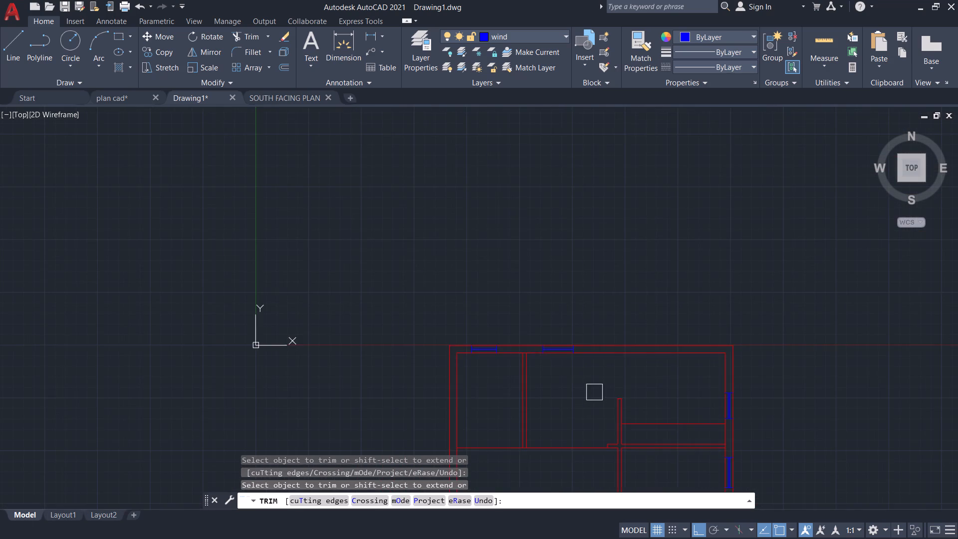
scroll(539, 370, "up", 1)
middle_click_drag(787, 422, 483, 425)
scroll(521, 425, "up", 5)
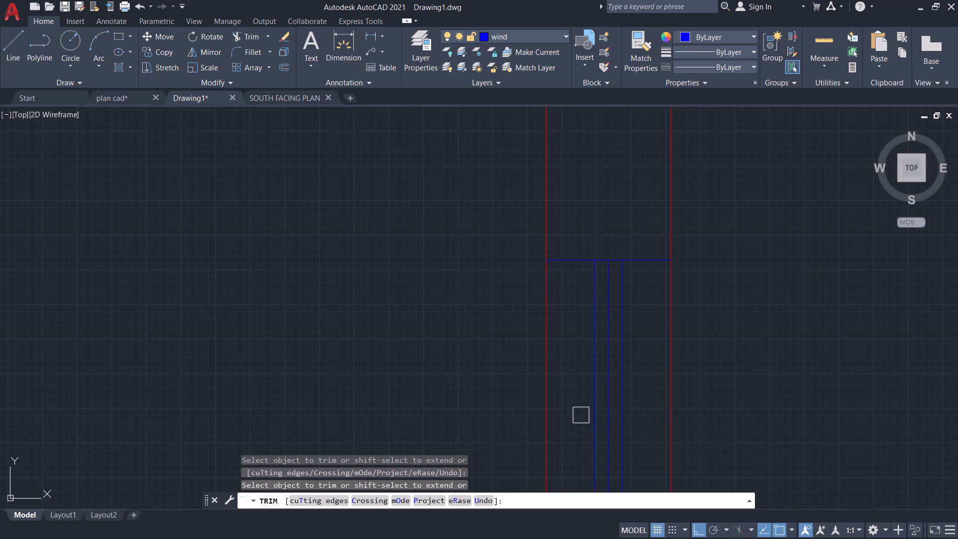
left_click(604, 403)
scroll(605, 402, "down", 5)
middle_click_drag(658, 430, 666, 186)
scroll(608, 261, "up", 2)
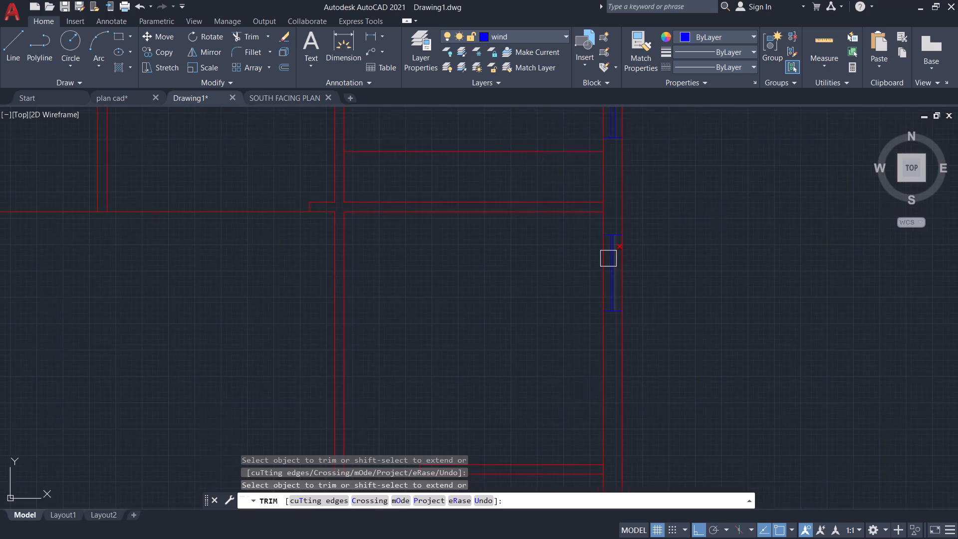
scroll(608, 259, "up", 3)
left_click(616, 260)
scroll(616, 260, "down", 5)
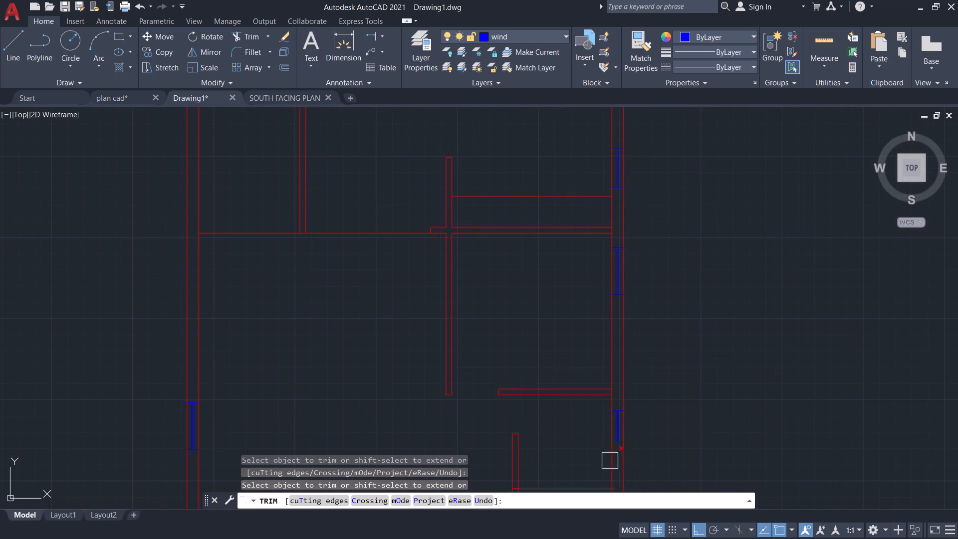
scroll(622, 428, "up", 7)
left_click(572, 392)
Trim away the original centre line of the bottom outer wall's window.
scroll(571, 391, "down", 8)
middle_click_drag(459, 393, 596, 239)
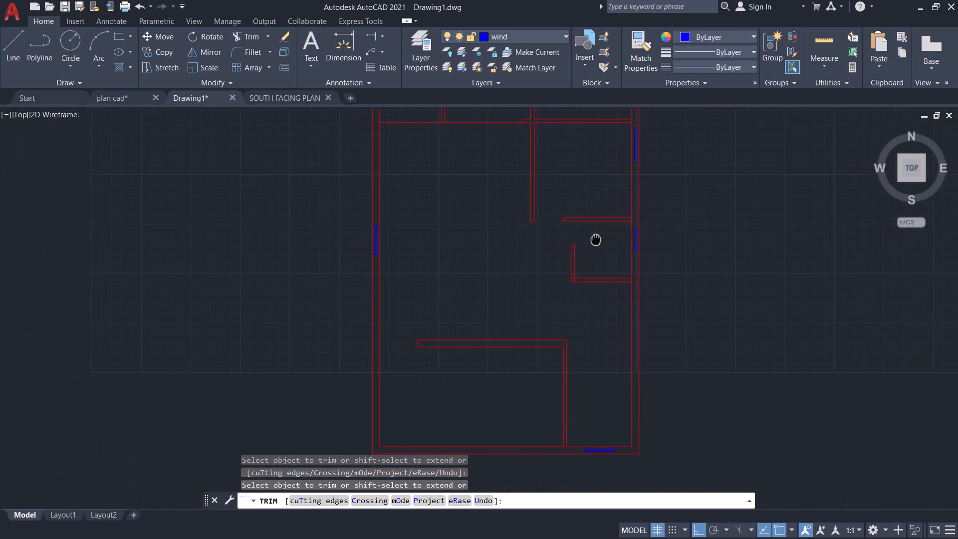
middle_click_drag(596, 239, 597, 238)
scroll(588, 463, "up", 5)
scroll(607, 390, "up", 3)
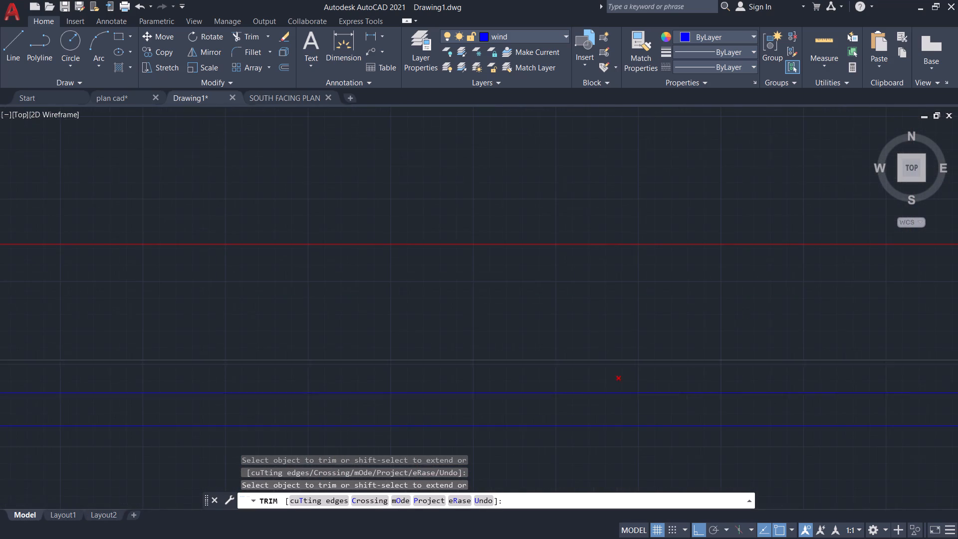
left_click(607, 390)
Trim away the original centre line of the left outer wall's window.
scroll(607, 390, "down", 5)
scroll(549, 277, "down", 3)
middle_click_drag(475, 421, 702, 538)
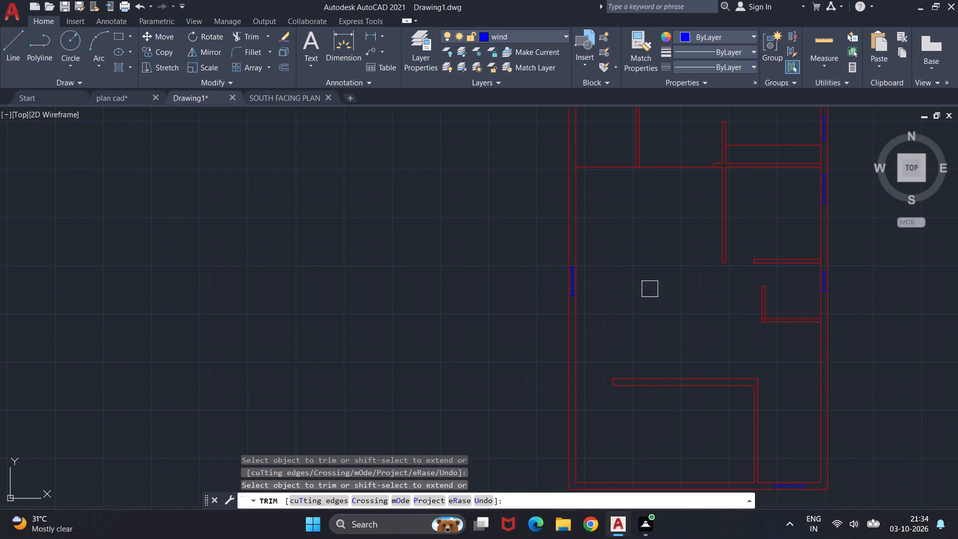
scroll(564, 309, "up", 2)
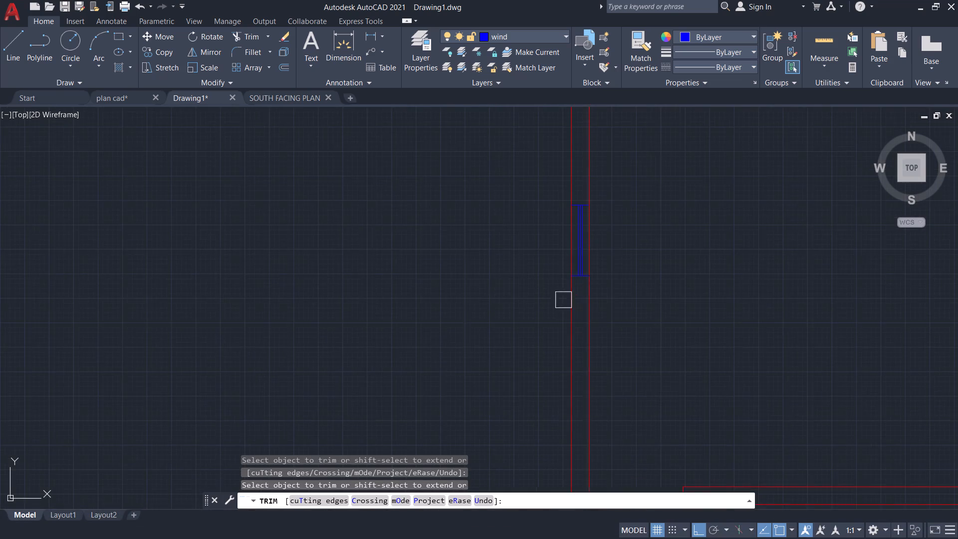
scroll(579, 249, "up", 5)
left_click(574, 225)
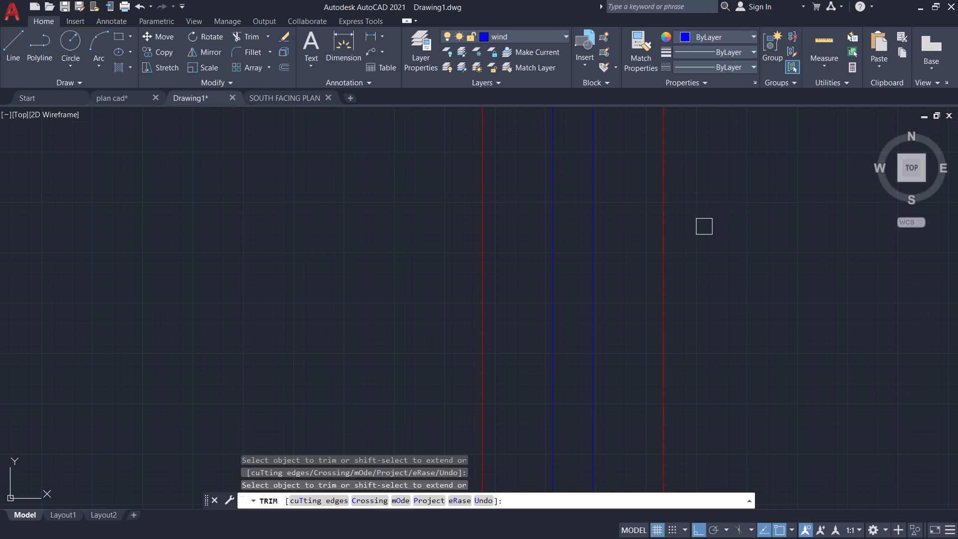
scroll(704, 227, "down", 3)
middle_click_drag(704, 230, 388, 434)
scroll(521, 356, "down", 4)
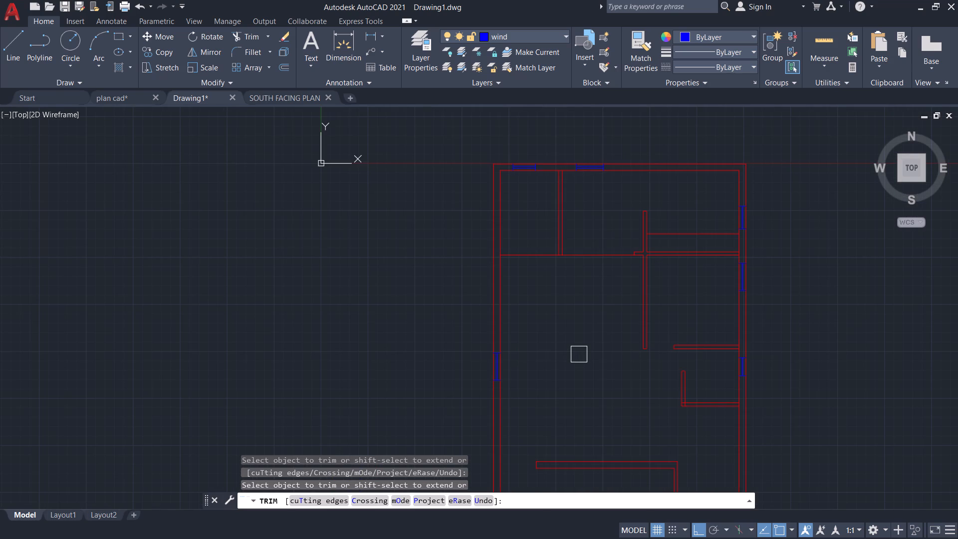
key("Escape")
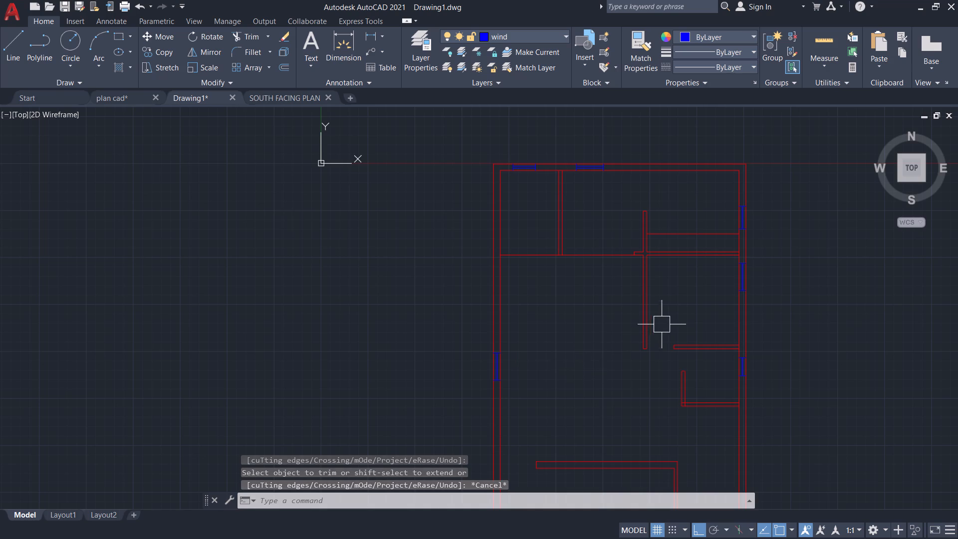
Measure the clear width between the lower vertical partition and the right outer wall with a temporary linear dimension, and delete it.
middle_click_drag(555, 327, 433, 331)
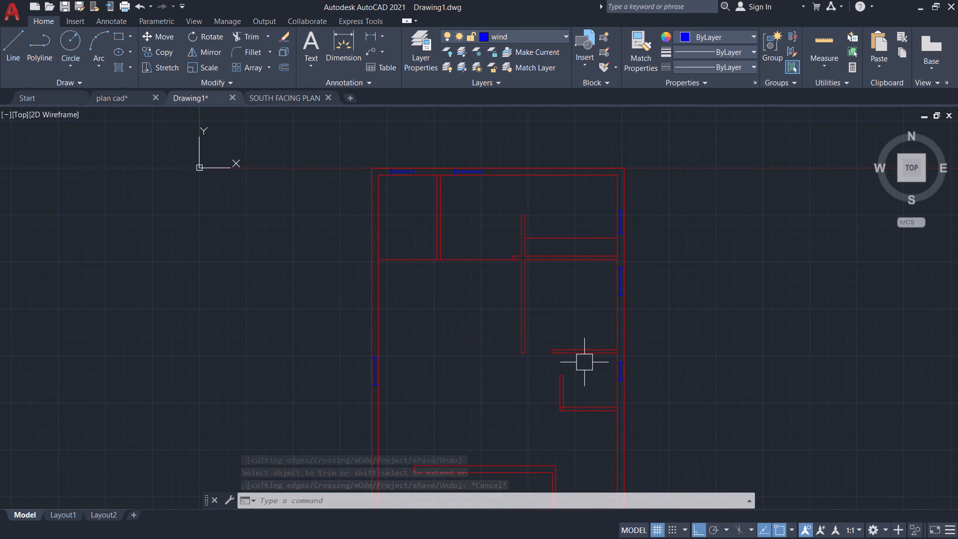
middle_click_drag(685, 361, 645, 268)
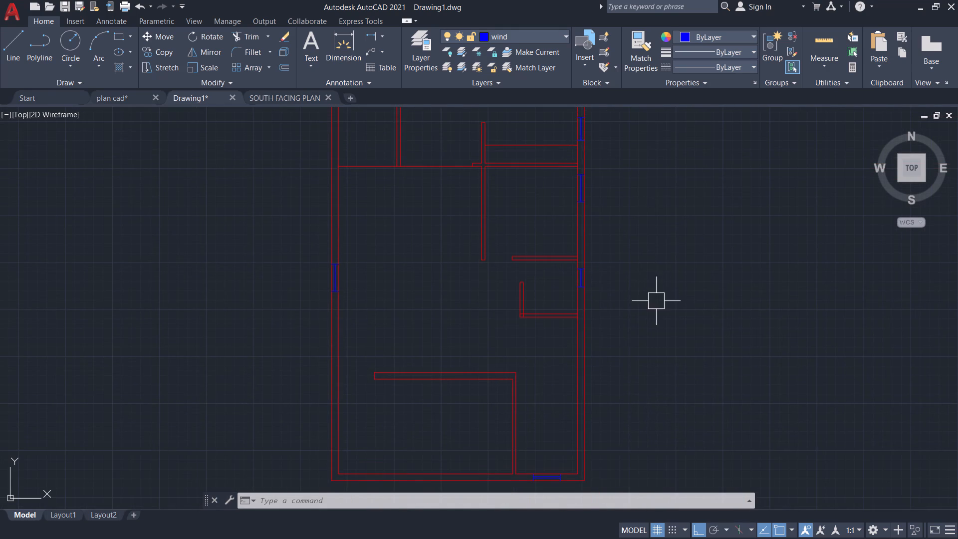
middle_click_drag(656, 337, 590, 311)
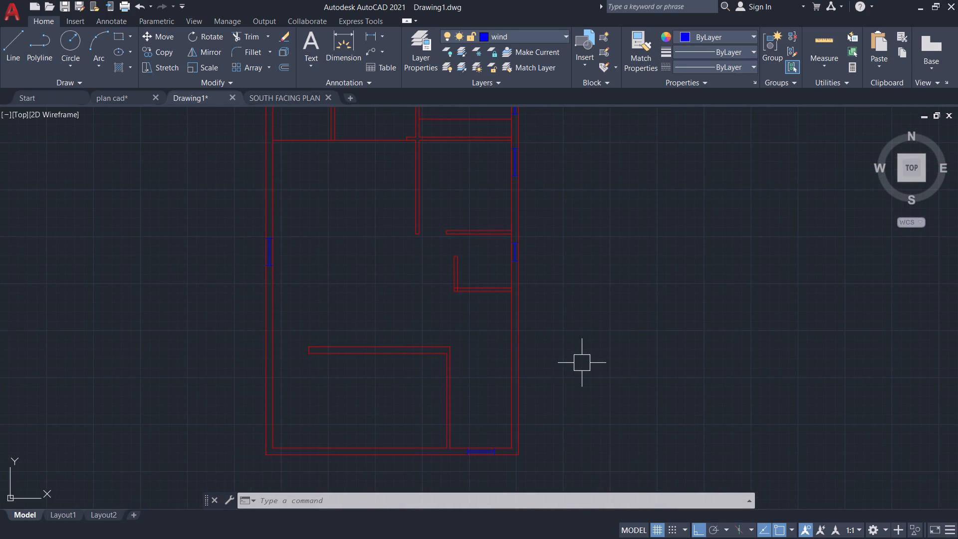
key("Escape")
type("dli")
key("Return")
scroll(447, 410, "up", 1)
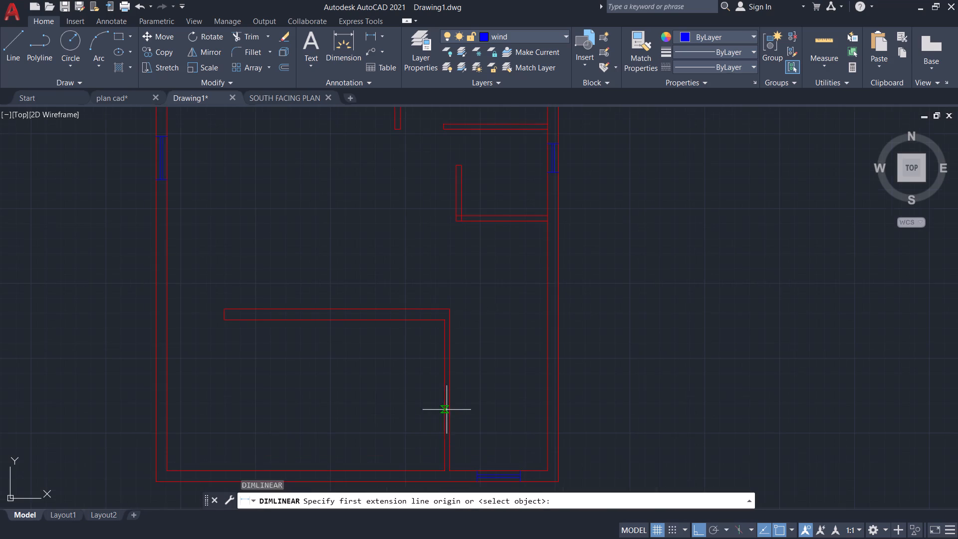
scroll(452, 393, "up", 3)
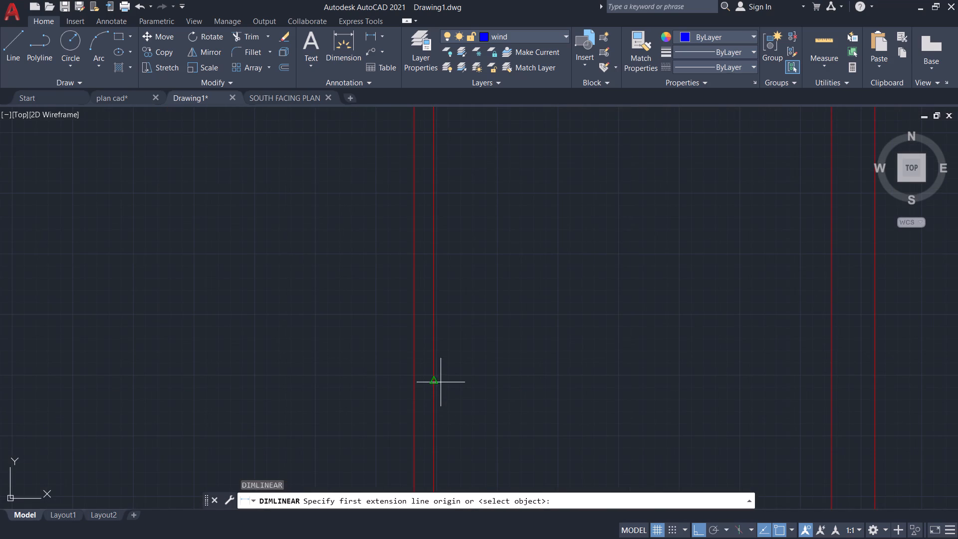
left_click(435, 380)
left_click(835, 380)
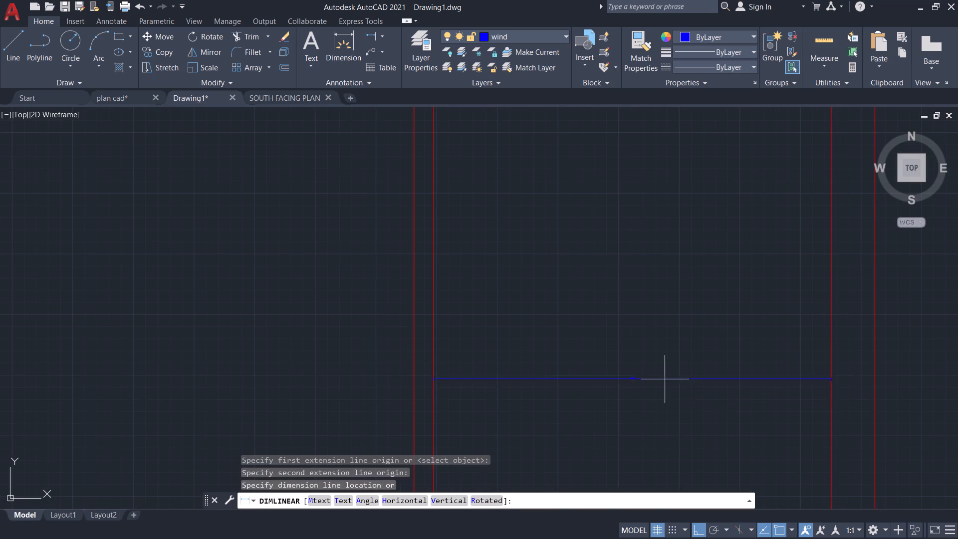
left_click(665, 379)
scroll(623, 379, "up", 7)
left_click(698, 390)
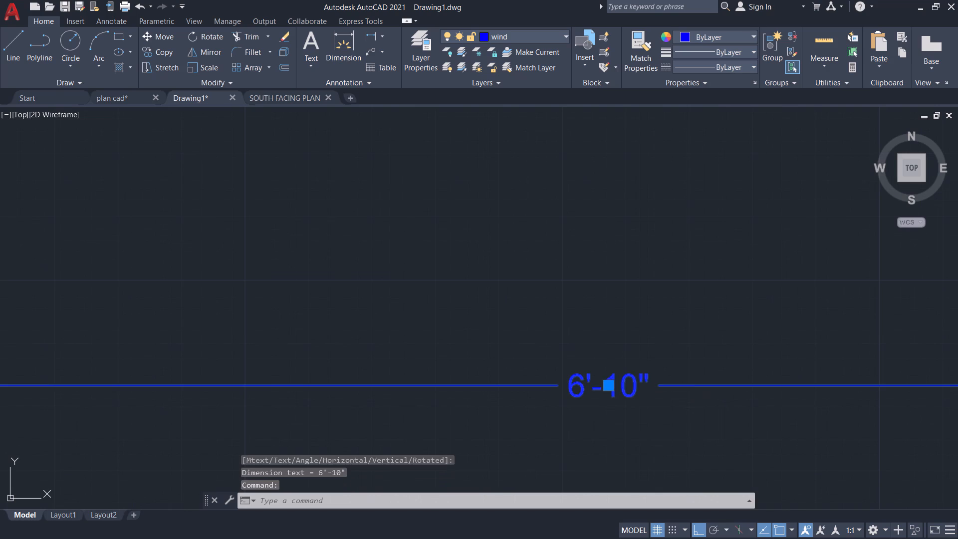
key("Delete")
Offset the bottom outer wall's inner line 3'5" upward in the narrow space between the lower partition and the right wall.
scroll(698, 390, "down", 10)
middle_click_drag(684, 409, 657, 360)
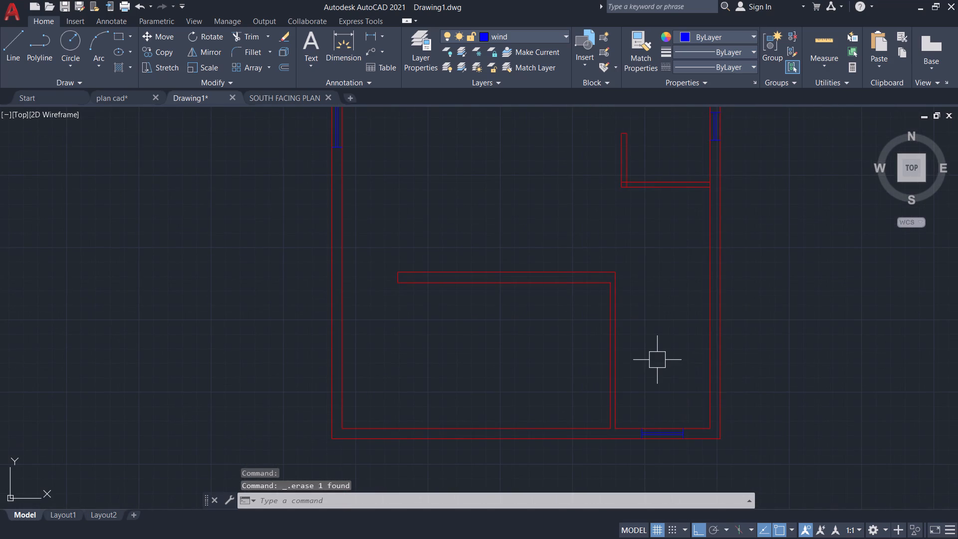
type("of")
key("Return")
type("3'5\"")
key("Return")
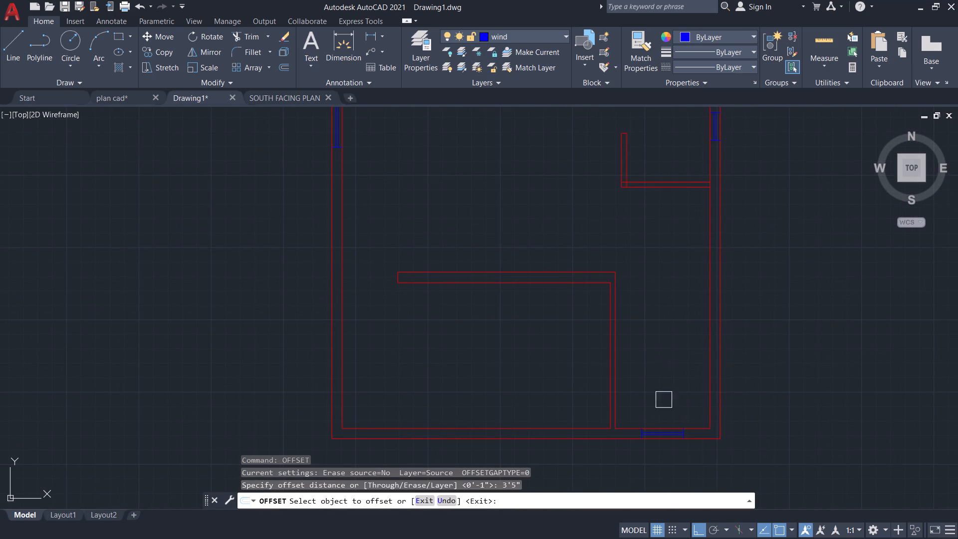
scroll(676, 423, "up", 2)
left_click_drag(715, 421, 714, 407)
left_click(701, 321)
scroll(699, 357, "down", 3)
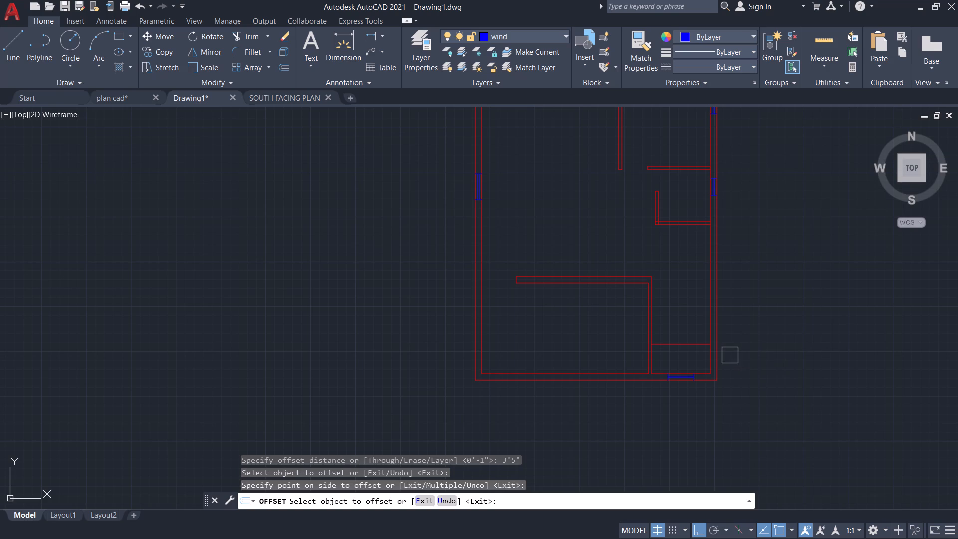
key("Escape")
Draw a vertical line about 8'-7" long upward from the midpoint of the new horizontal line in the lower-right space.
key("l")
key("Return")
scroll(695, 357, "up", 2)
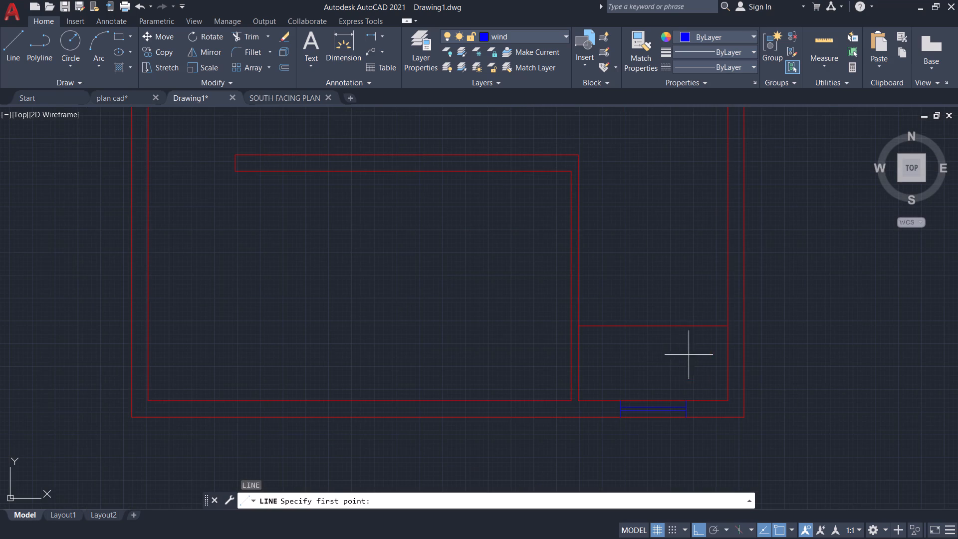
left_click_drag(655, 325, 653, 310)
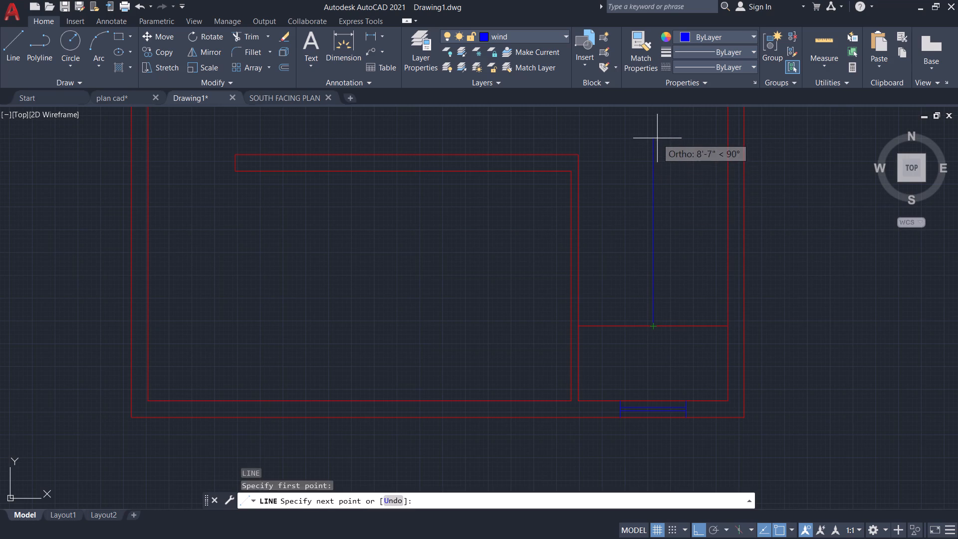
left_click(657, 138)
key("Escape")
Match the new vertical line's properties to the horizontal line on the wall layer.
left_click(688, 323)
type("ma")
left_click(360, 376)
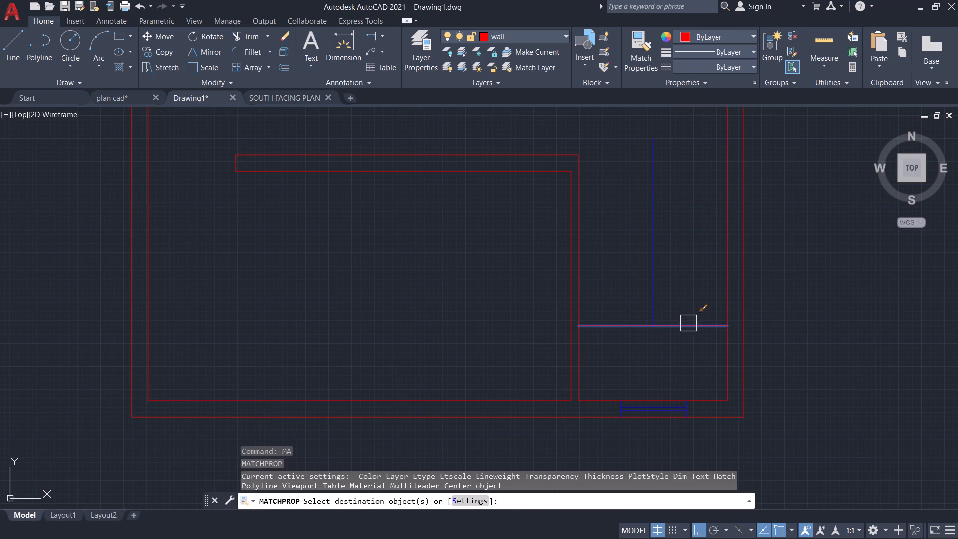
left_click(654, 267)
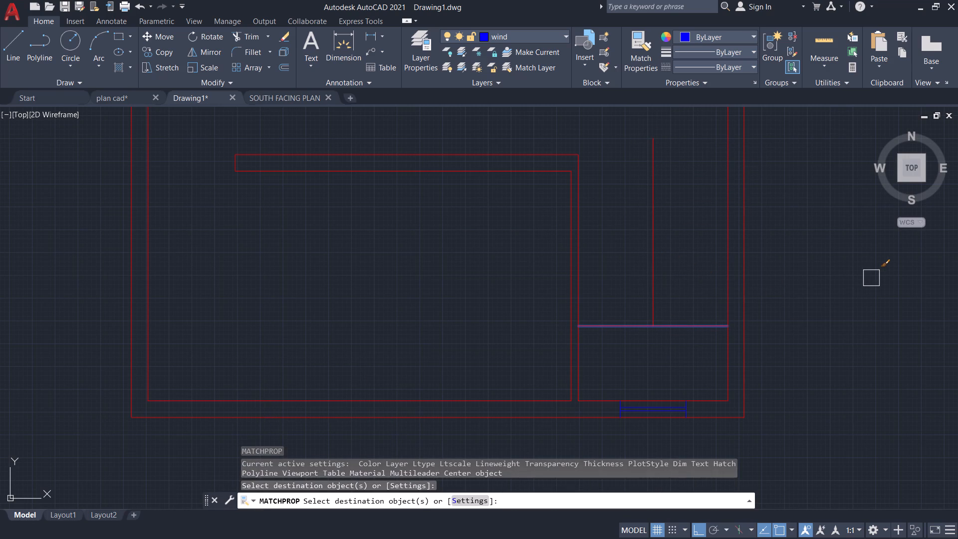
key("Escape")
Offset the vertical middle line of the lower-right space by 2" to each side.
type("of")
key("Return")
type("2\"")
key("Return")
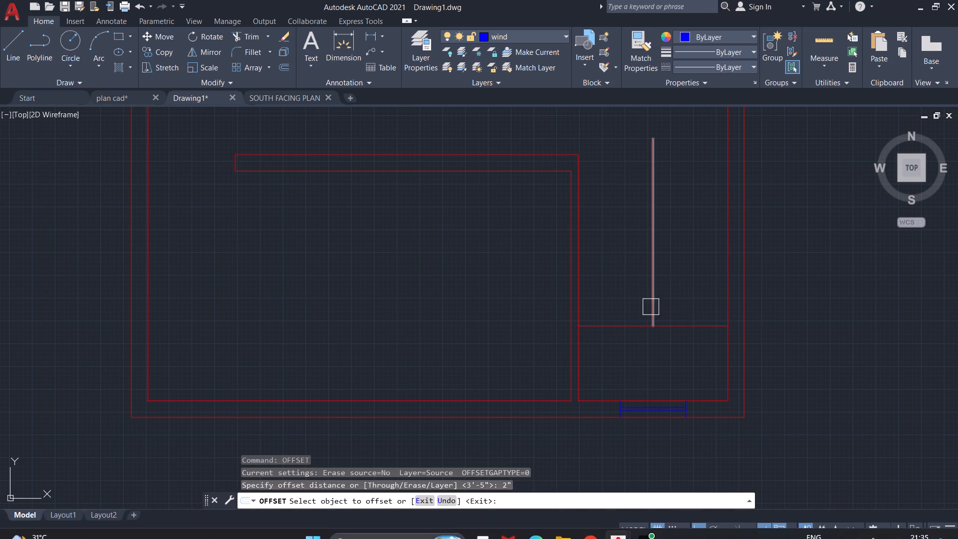
left_click_drag(655, 295, 669, 295)
left_click(696, 290)
scroll(647, 273, "up", 3)
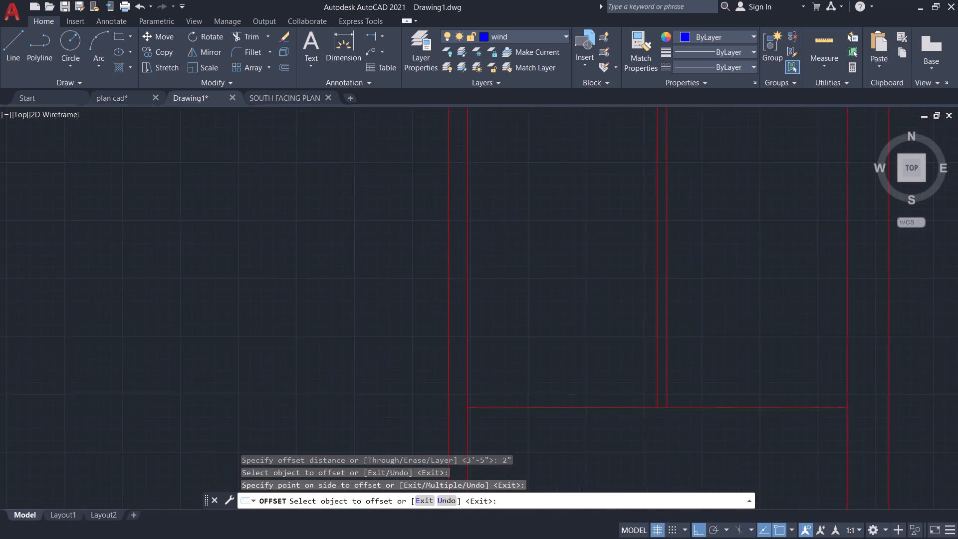
left_click_drag(659, 266, 651, 265)
left_click(563, 266)
scroll(639, 260, "down", 5)
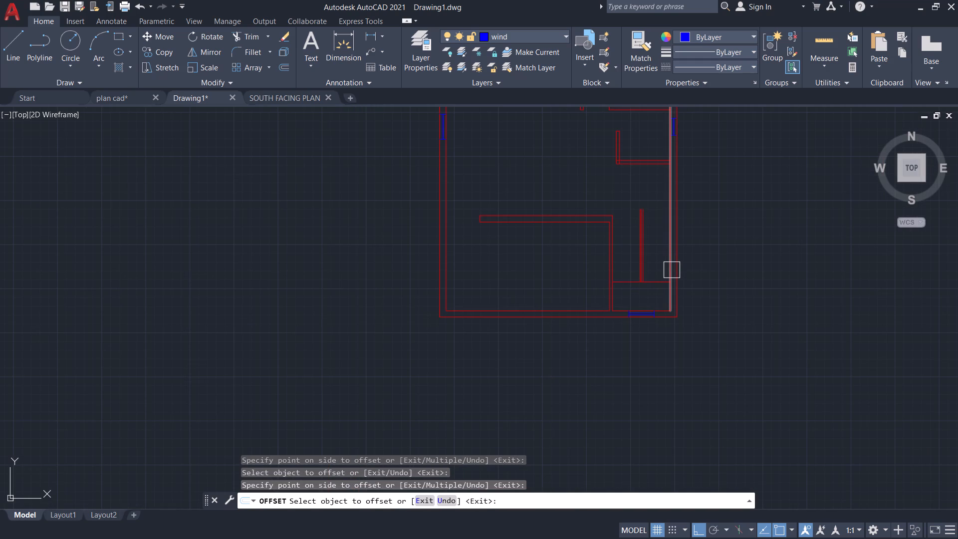
Trim away the original middle line between its two vertical offset lines in the lower-right space.
key("Escape")
key("t")
key("r")
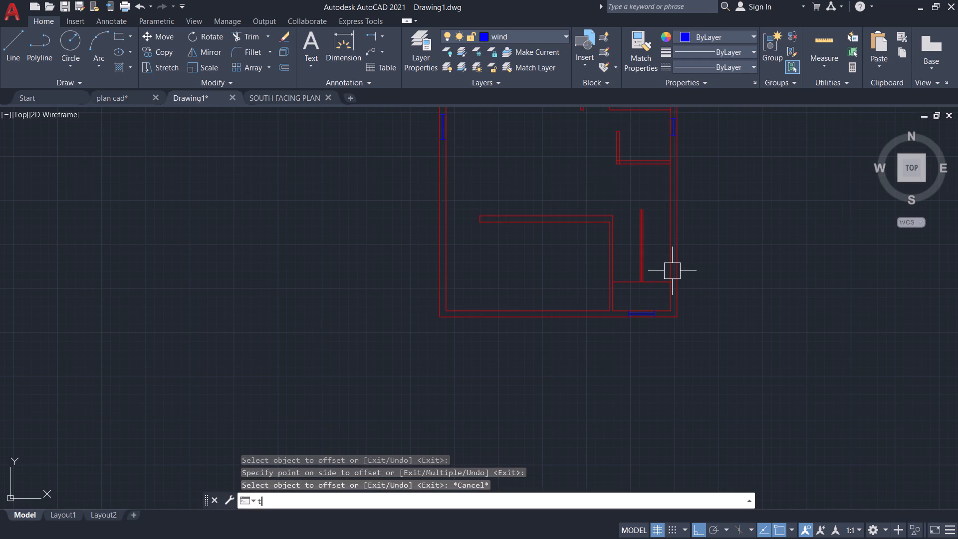
key("Return")
key("Return")
scroll(641, 228, "up", 7)
left_click(583, 212)
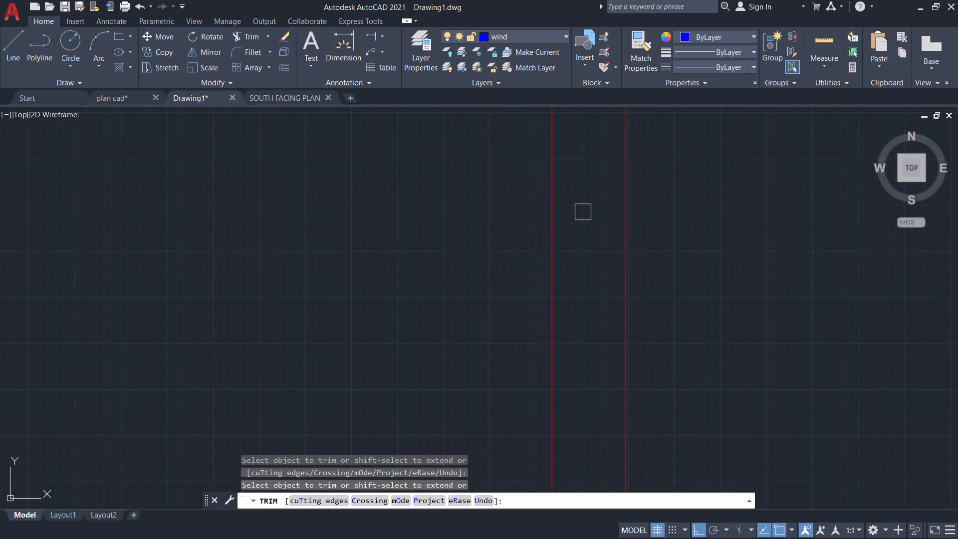
scroll(654, 229, "down", 5)
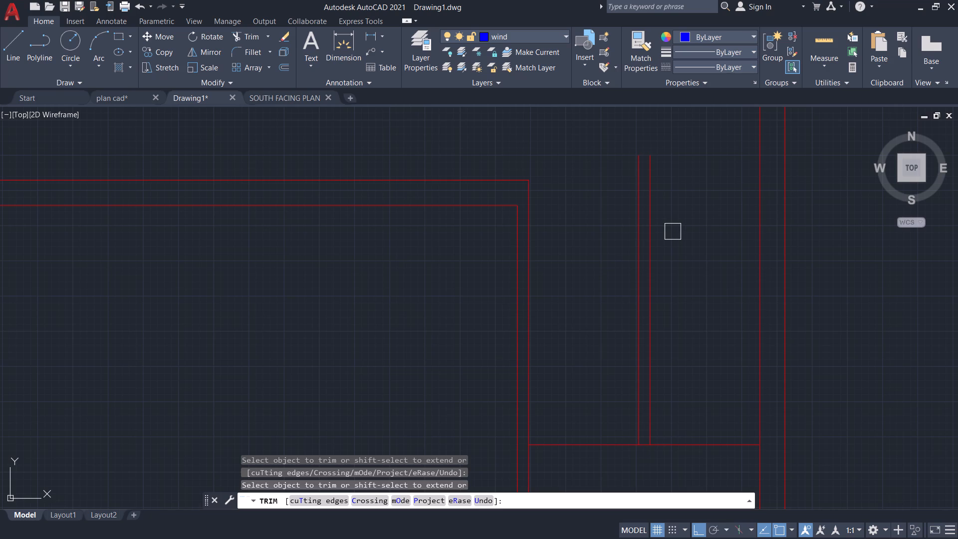
key("Escape")
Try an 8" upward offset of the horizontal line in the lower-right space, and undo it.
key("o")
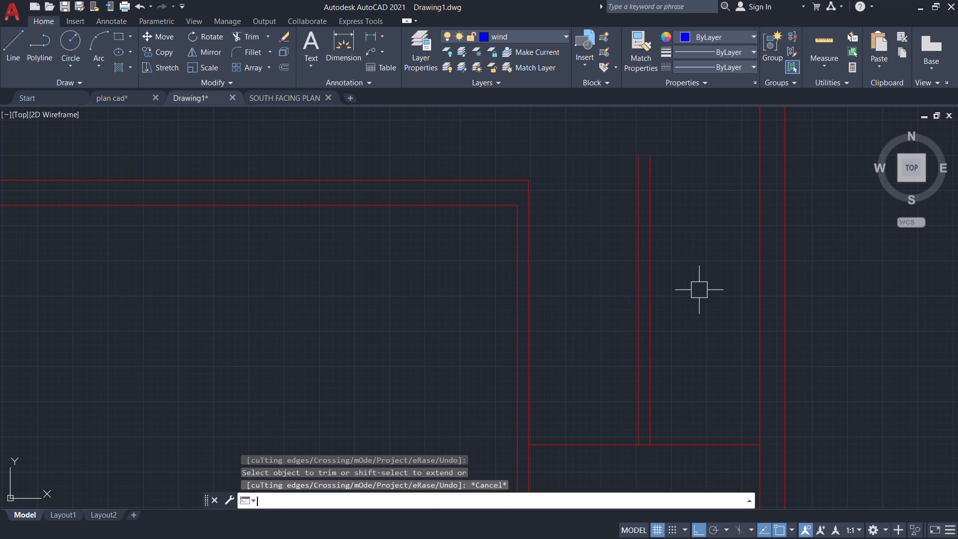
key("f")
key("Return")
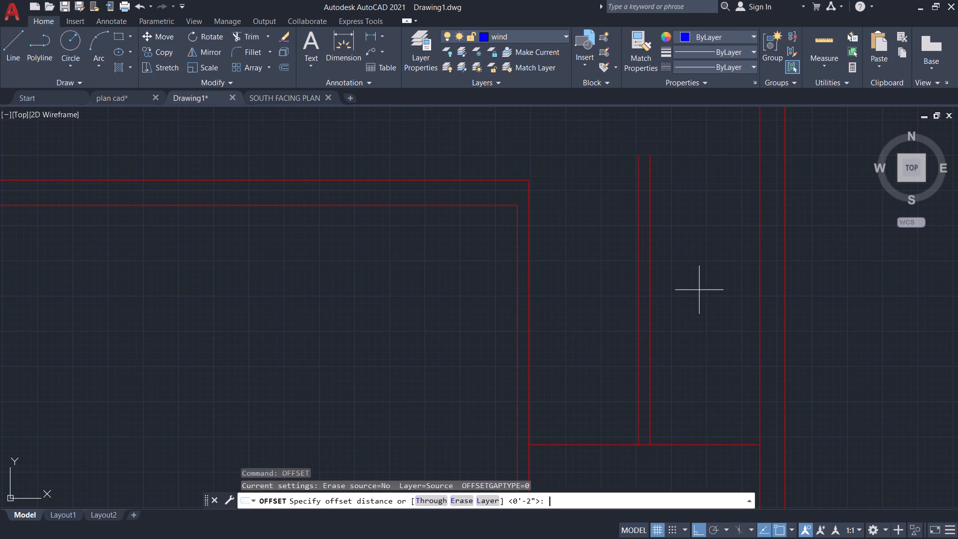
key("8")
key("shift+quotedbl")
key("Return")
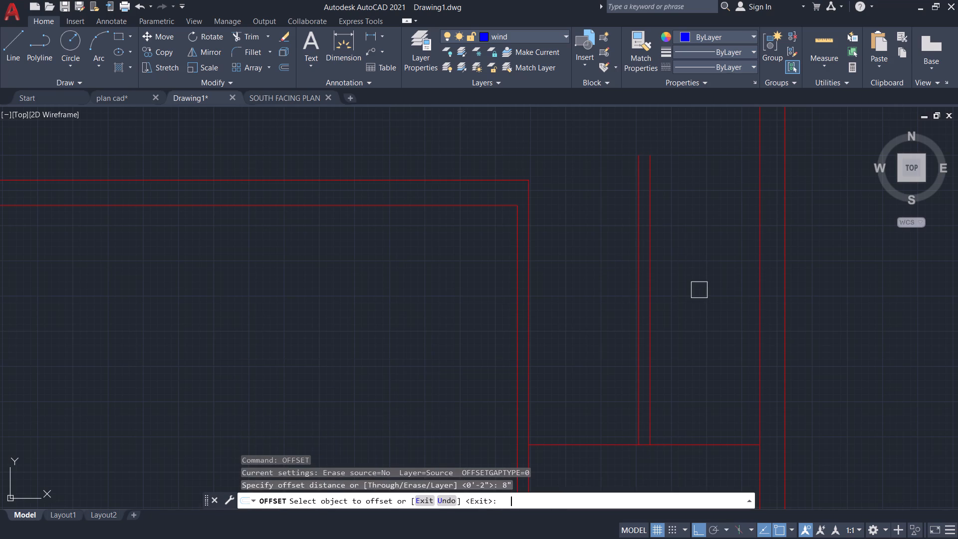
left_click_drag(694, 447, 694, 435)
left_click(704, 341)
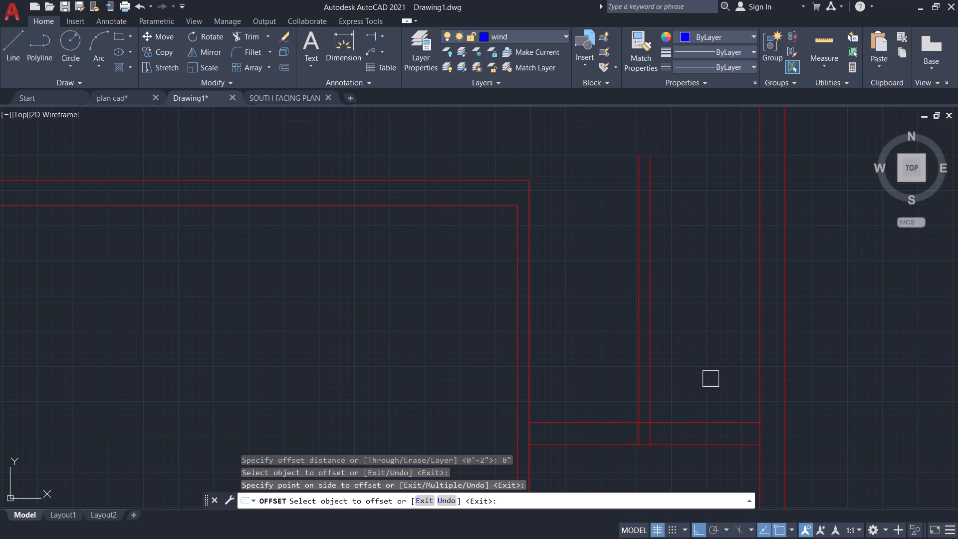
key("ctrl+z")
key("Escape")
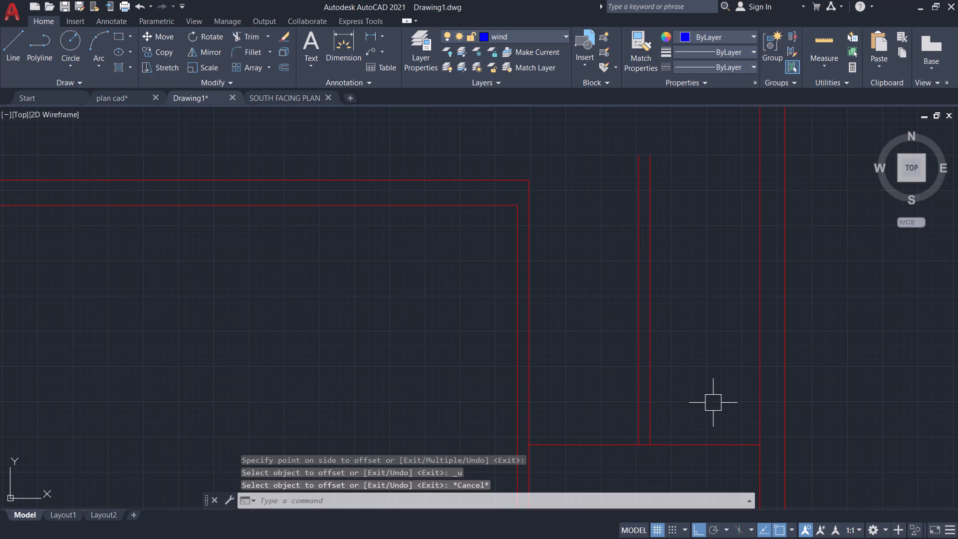
Offset the horizontal line in the lower-right space upward by 9" successively to create the first three stair tread lines.
key("space")
key("space")
key("space")
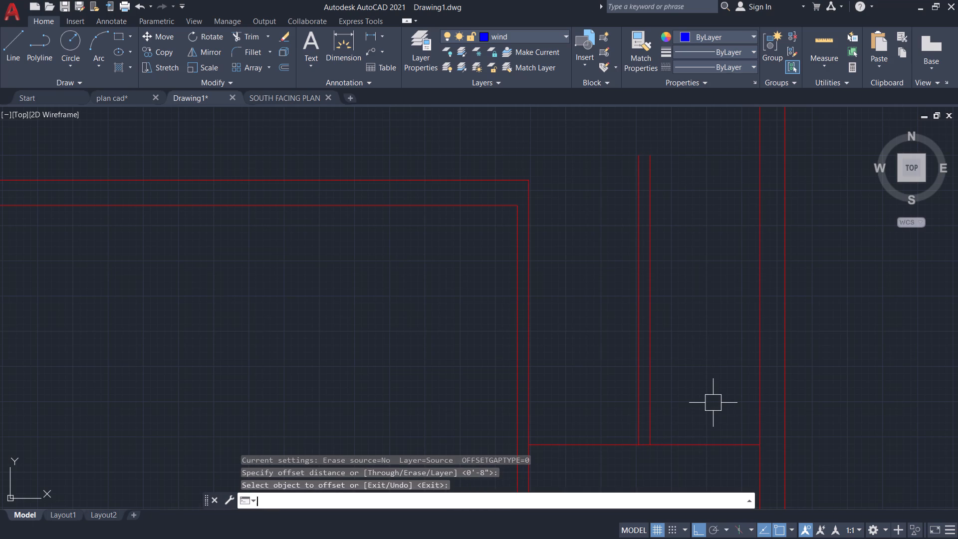
key("space")
type("9\"")
key("Return")
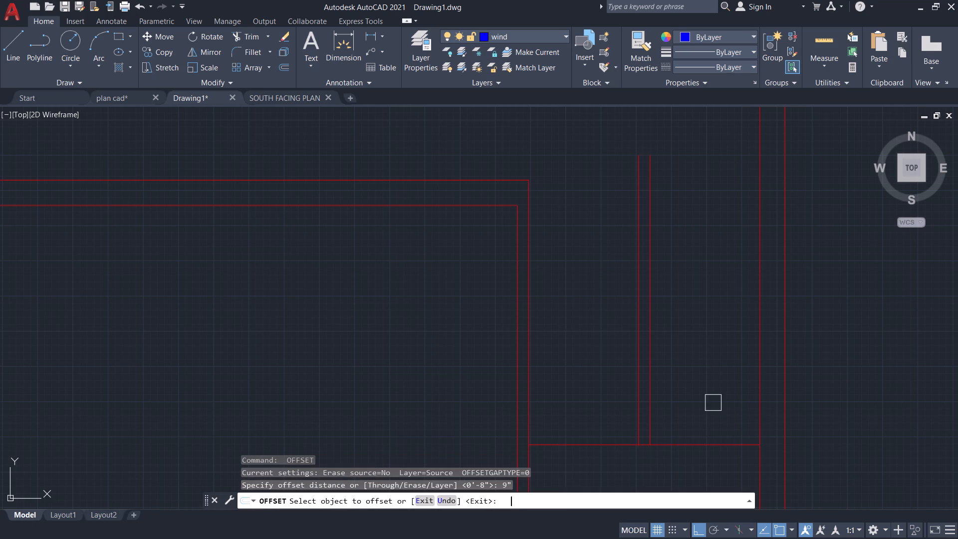
left_click(713, 449)
left_click(714, 369)
left_click_drag(722, 413, 721, 401)
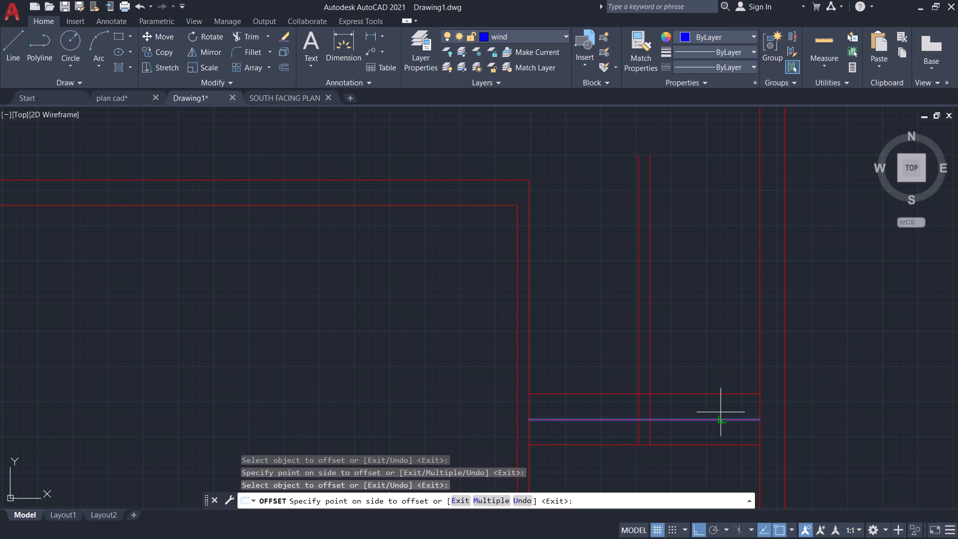
left_click(721, 321)
left_click_drag(728, 390, 728, 384)
left_click(724, 306)
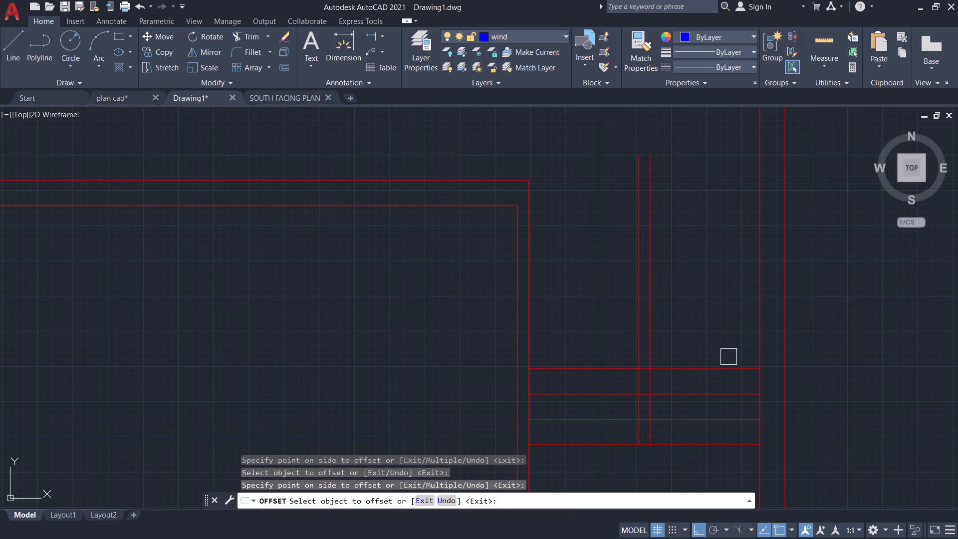
Add three more tread lines above the uppermost one, each offset 9" upward from the last.
left_click_drag(728, 366, 728, 352)
left_click(718, 239)
left_click_drag(726, 338, 716, 283)
left_click(714, 224)
left_click_drag(724, 310, 721, 281)
left_click(713, 210)
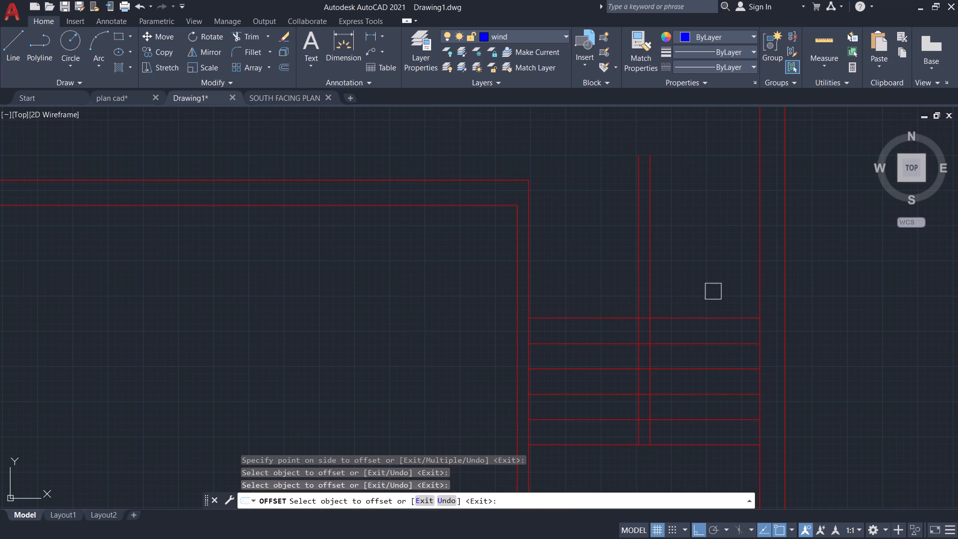
left_click(716, 304)
left_click_drag(713, 287, 715, 275)
left_click_drag(704, 318, 701, 308)
left_click(671, 188)
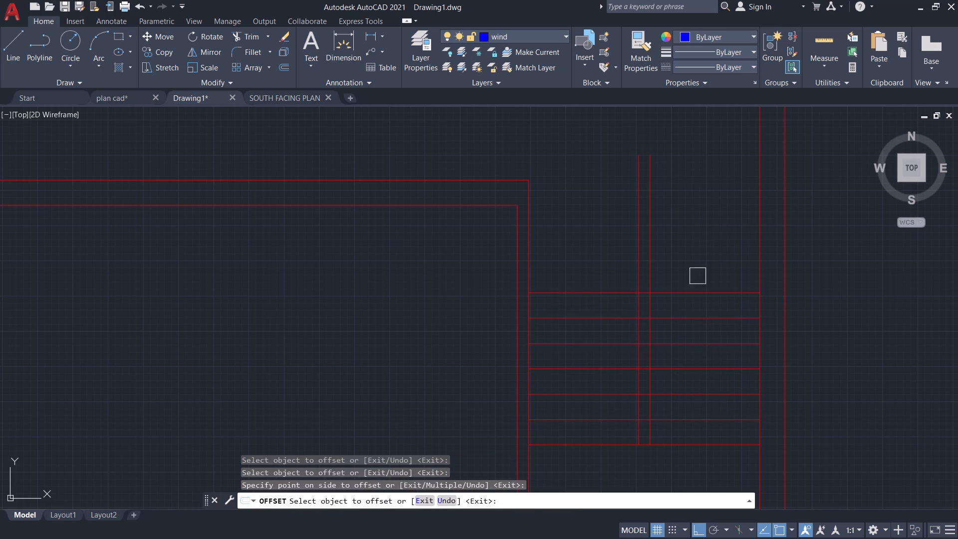
Add the final four tread lines upward at 9" offsets, stopping just below the top of the vertical lines.
left_click_drag(704, 290, 703, 277)
left_click(683, 194)
left_click_drag(699, 266, 696, 242)
left_click(672, 164)
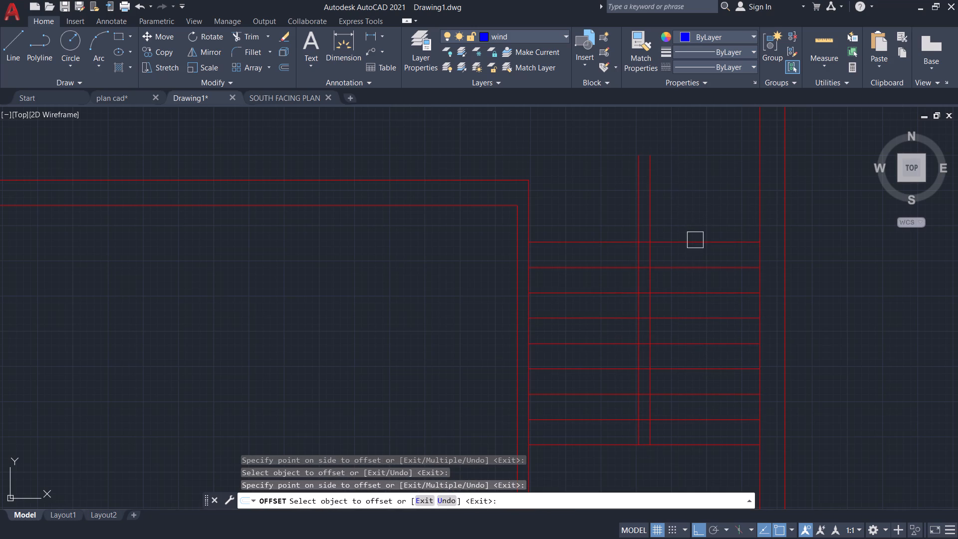
left_click_drag(695, 242, 689, 219)
left_click(685, 184)
left_click_drag(695, 214, 693, 202)
left_click(683, 164)
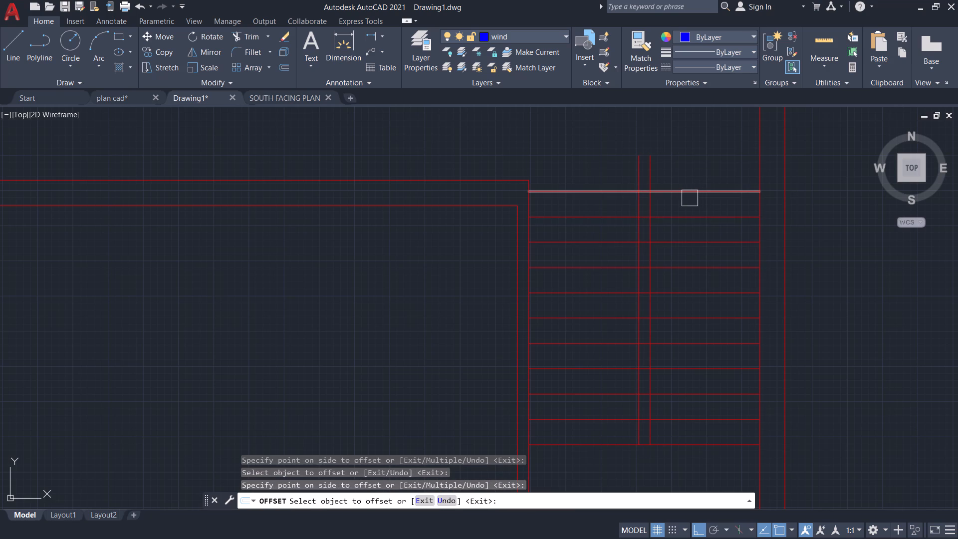
key("Escape")
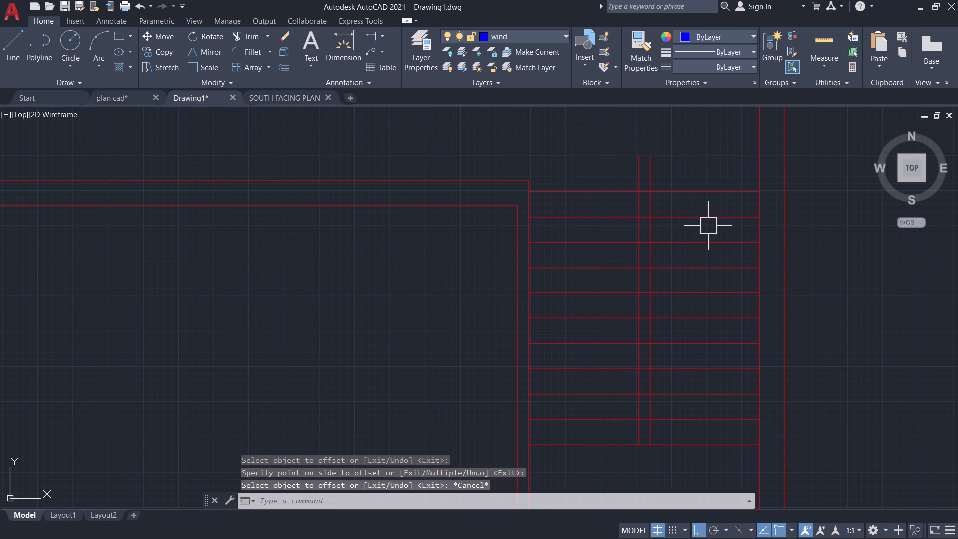
Trim the two vertical lines above the top tread line, and trim that tread line's segment over the left flight.
scroll(713, 236, "down", 1)
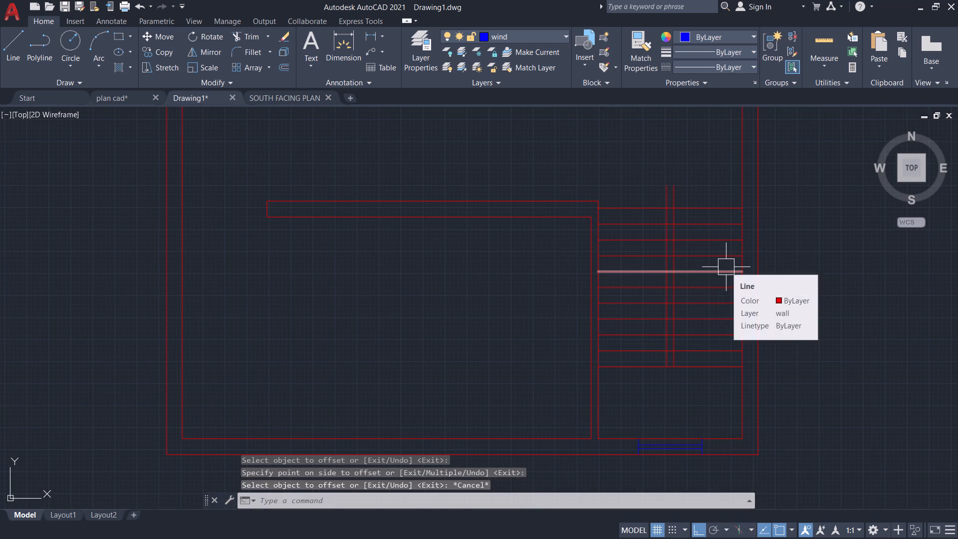
scroll(710, 212, "up", 1)
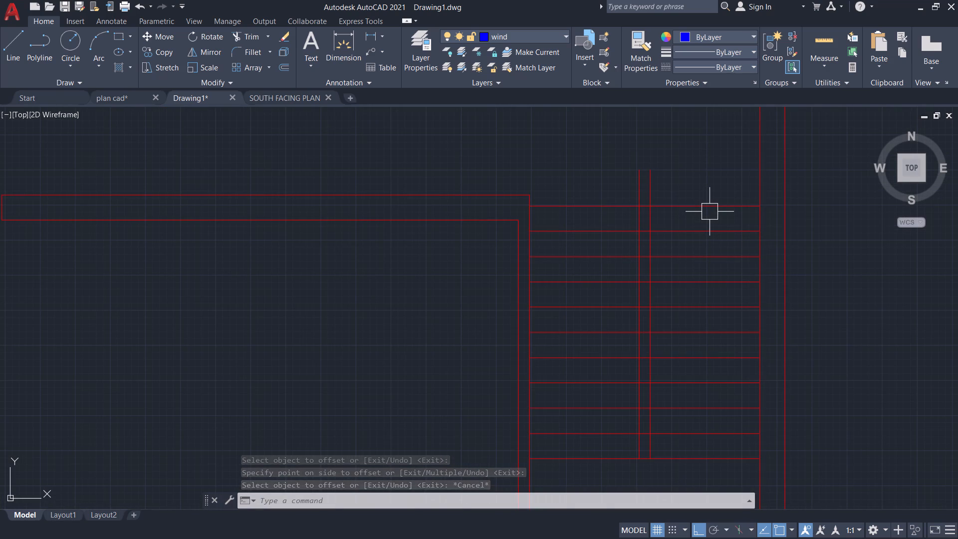
key("Escape")
type("tr")
key("Return")
key("Return")
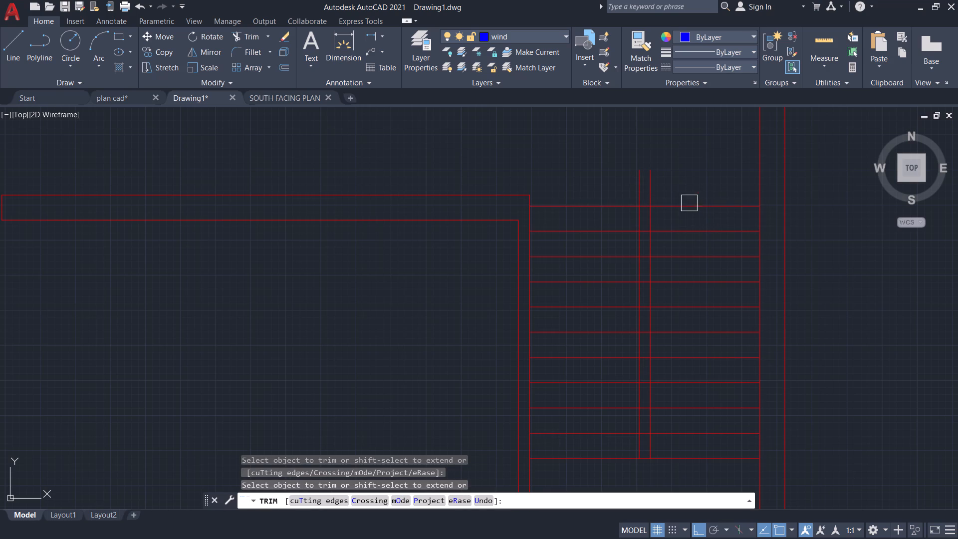
left_click(656, 184)
left_click(640, 182)
left_click(612, 207)
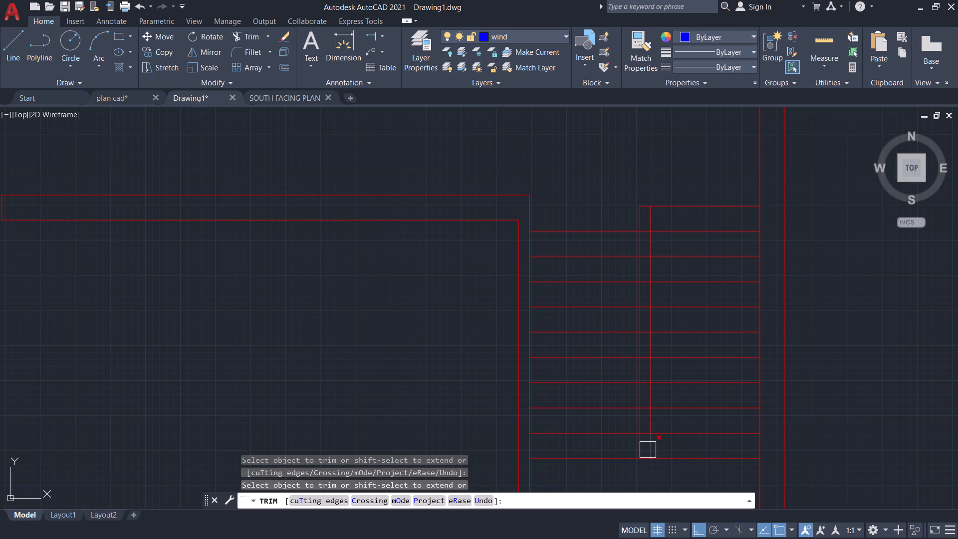
Trim the nine intermediate tread lines out of the narrow gap between the two vertical lines separating the stair flights.
scroll(648, 450, "up", 2)
left_click_drag(631, 425, 639, 274)
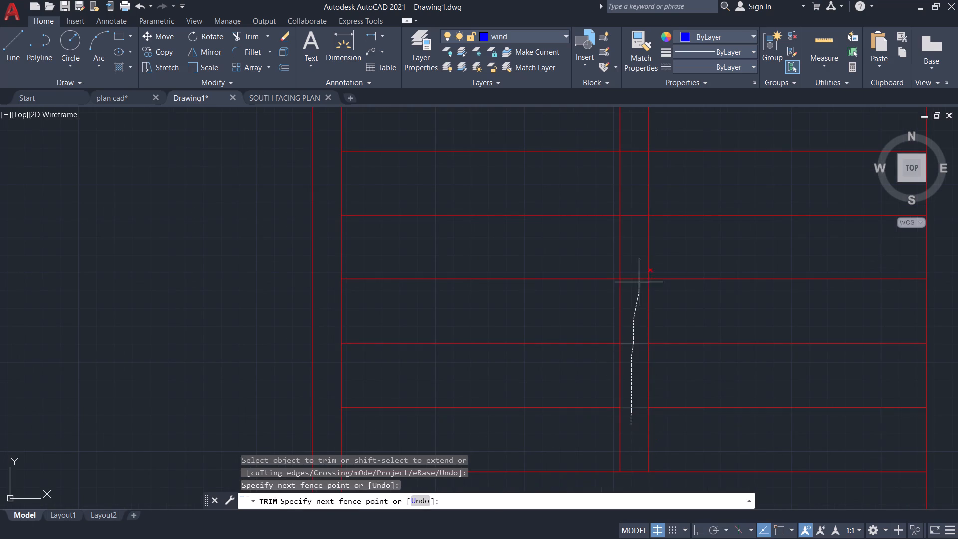
left_click_drag(639, 274, 633, 138)
scroll(658, 181, "down", 2)
middle_click_drag(666, 182, 677, 241)
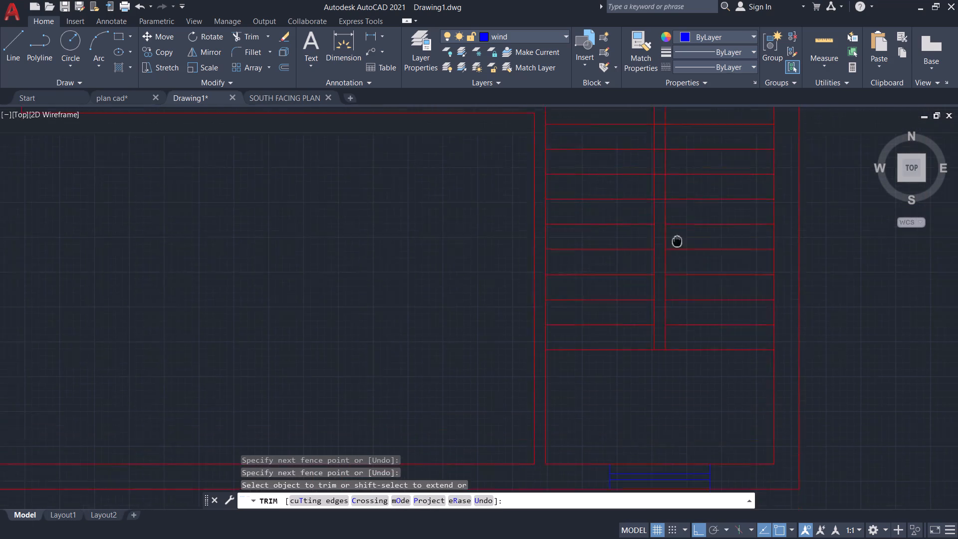
middle_click_drag(677, 241, 674, 373)
scroll(667, 357, "up", 1)
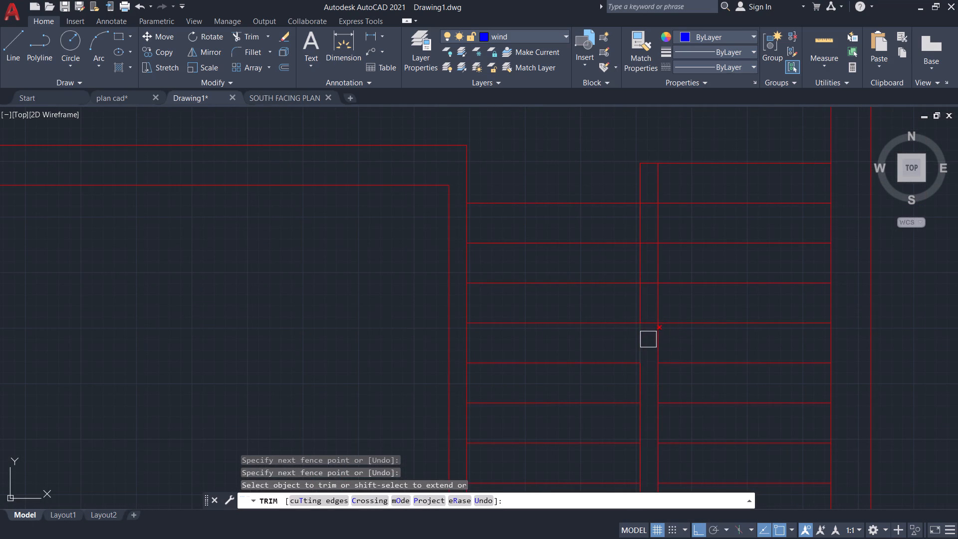
left_click(648, 339)
key("ctrl+z")
scroll(648, 339, "up", 1)
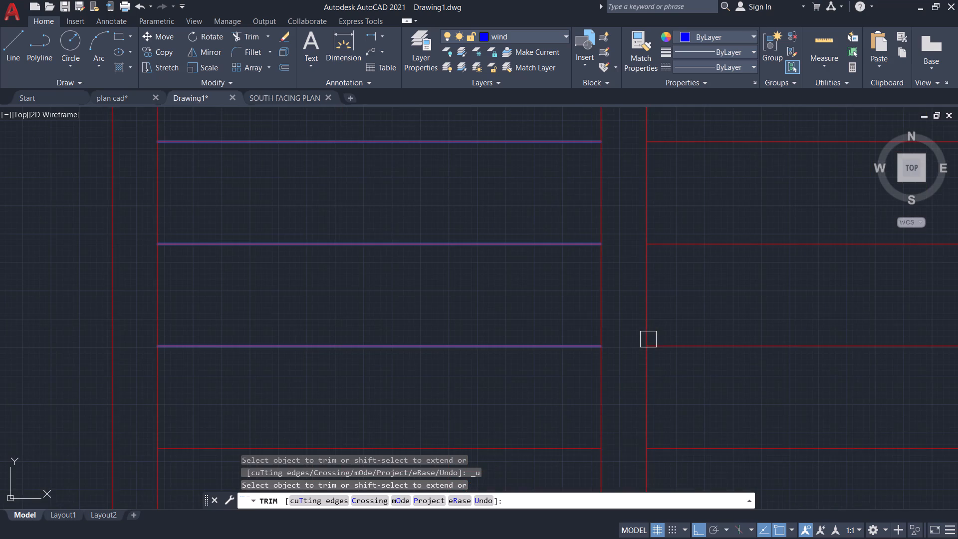
scroll(648, 339, "down", 3)
scroll(639, 246, "up", 2)
left_click_drag(646, 250, 645, 150)
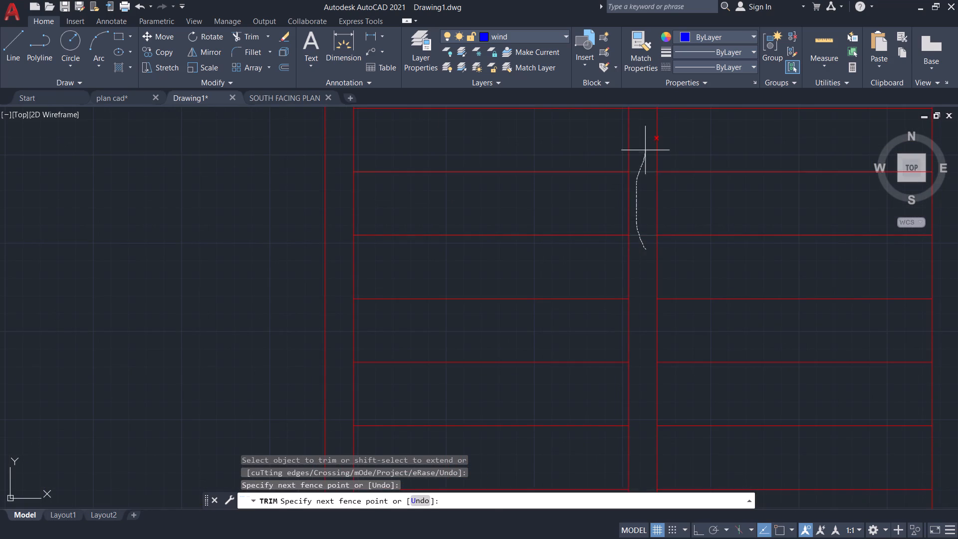
left_click_drag(645, 150, 645, 148)
middle_click_drag(654, 157, 633, 410)
left_click_drag(622, 386, 620, 341)
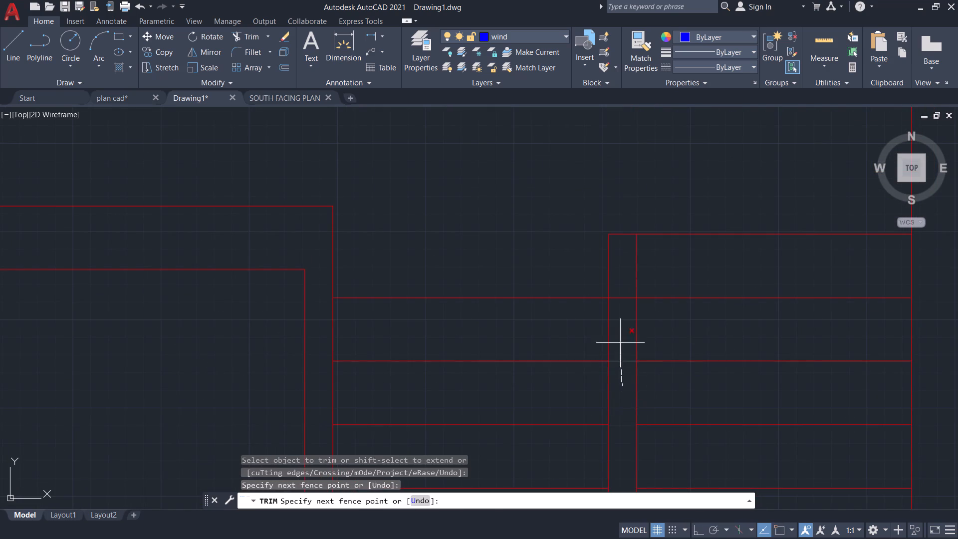
left_click_drag(620, 341, 624, 285)
Review the finished staircase and the overall layout of the floor plan.
scroll(627, 286, "down", 4)
scroll(722, 364, "down", 1)
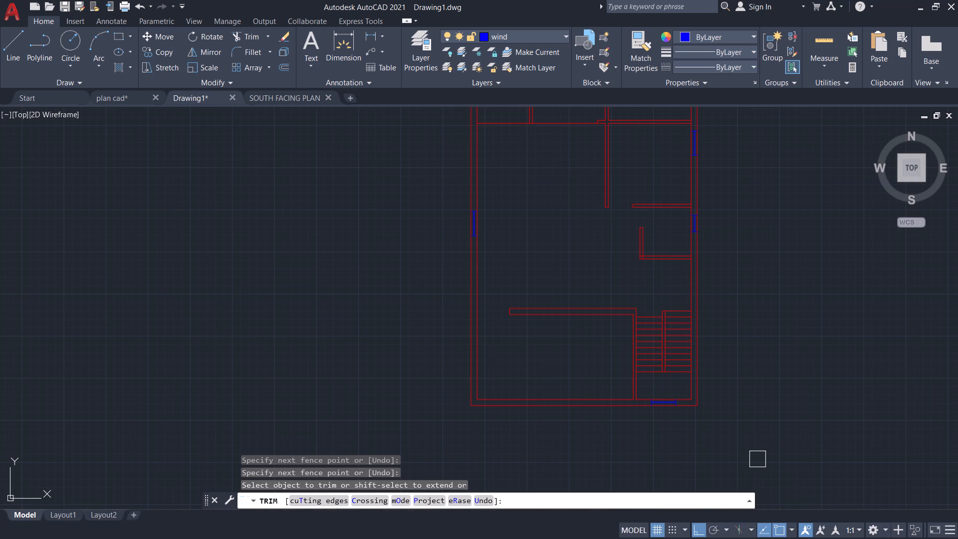
scroll(758, 459, "down", 1)
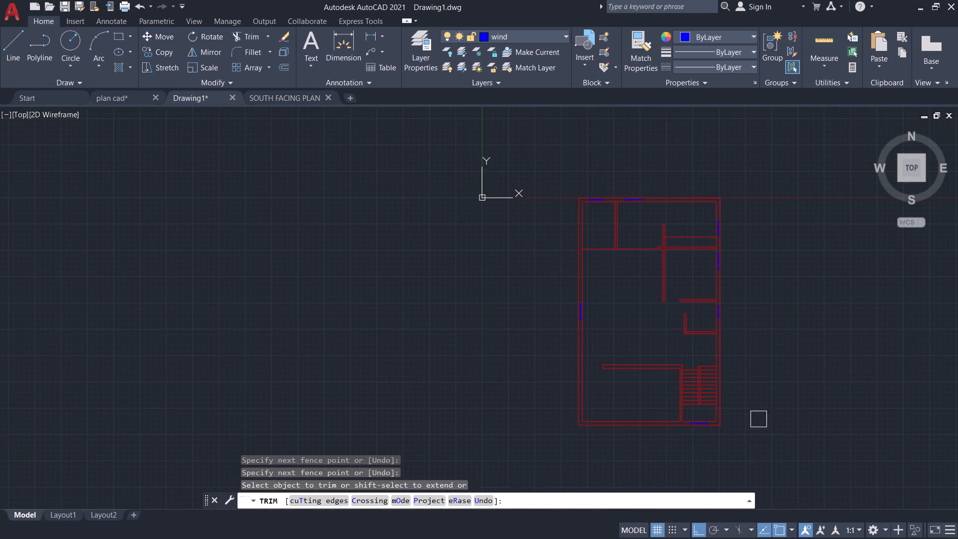
middle_click_drag(758, 364, 686, 397)
scroll(683, 397, "up", 2)
middle_click_drag(684, 391, 775, 316)
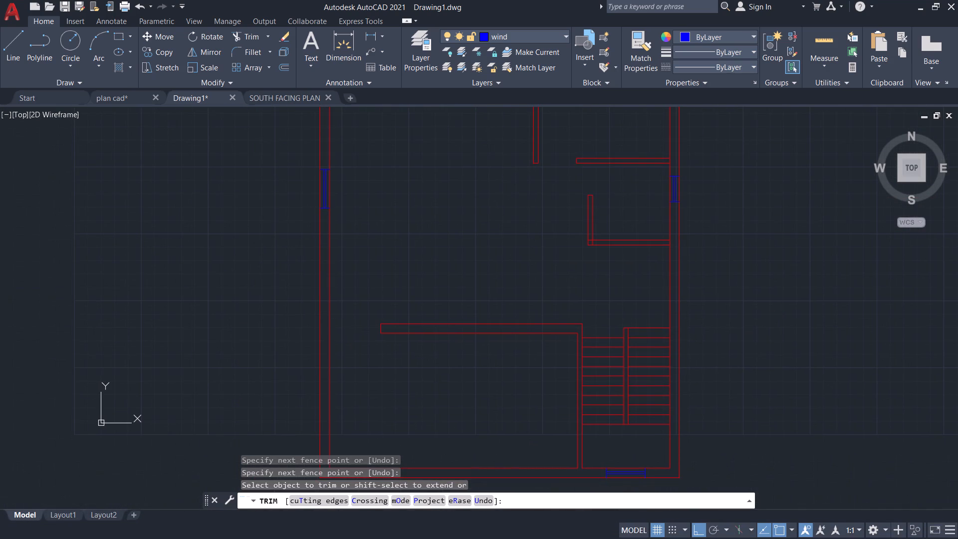
scroll(775, 316, "down", 1)
middle_click_drag(775, 316, 662, 467)
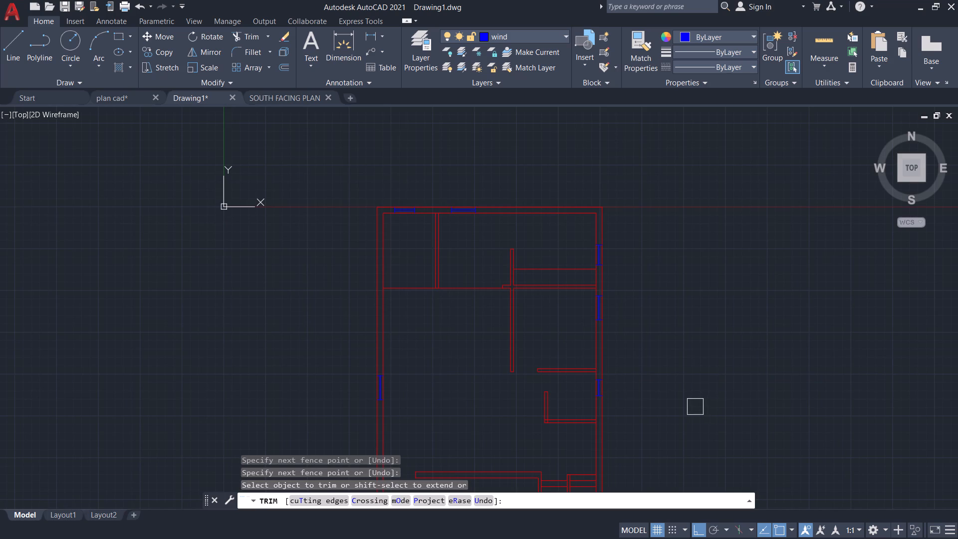
scroll(721, 411, "down", 1)
middle_click_drag(717, 400, 701, 339)
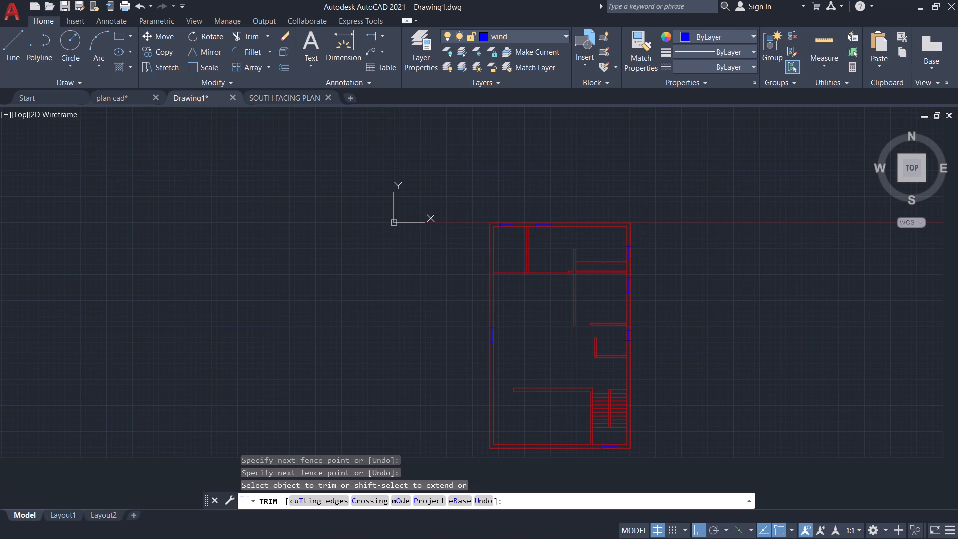
middle_click_drag(694, 306, 695, 272)
key("Escape")
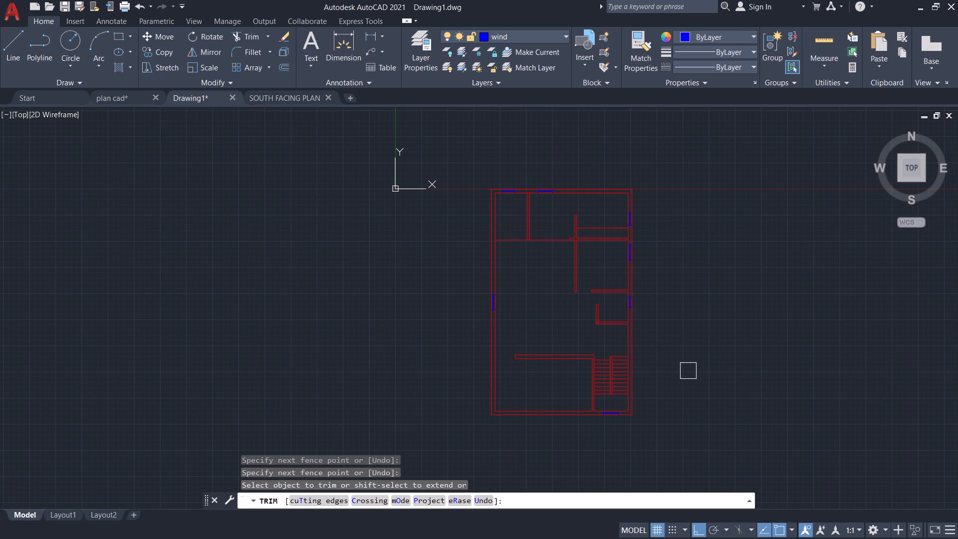
Copy the complete floor plan horizontally so that one duplicate stands beside the original with a gap between them.
left_click(698, 282)
left_click(695, 286)
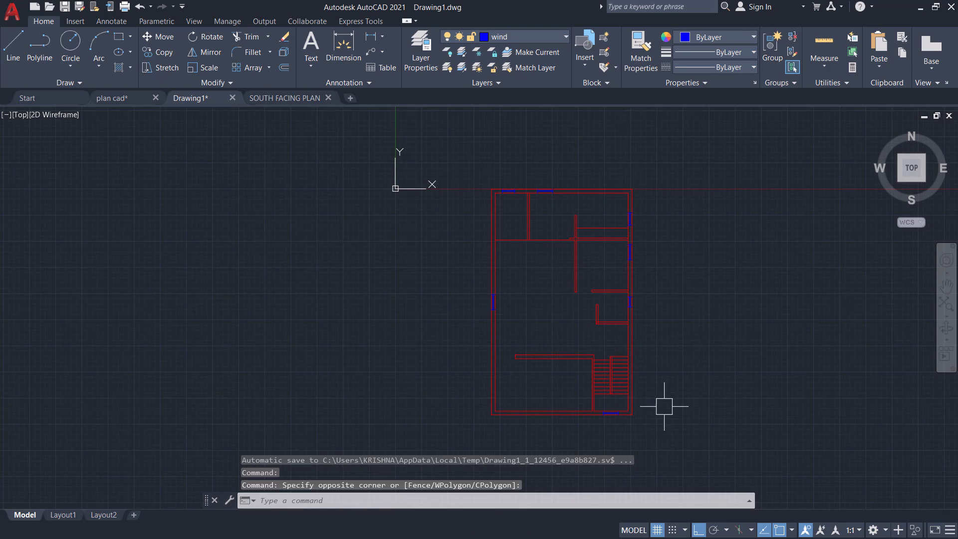
left_click(674, 437)
left_click(471, 174)
type("co")
key("Return")
left_click(491, 209)
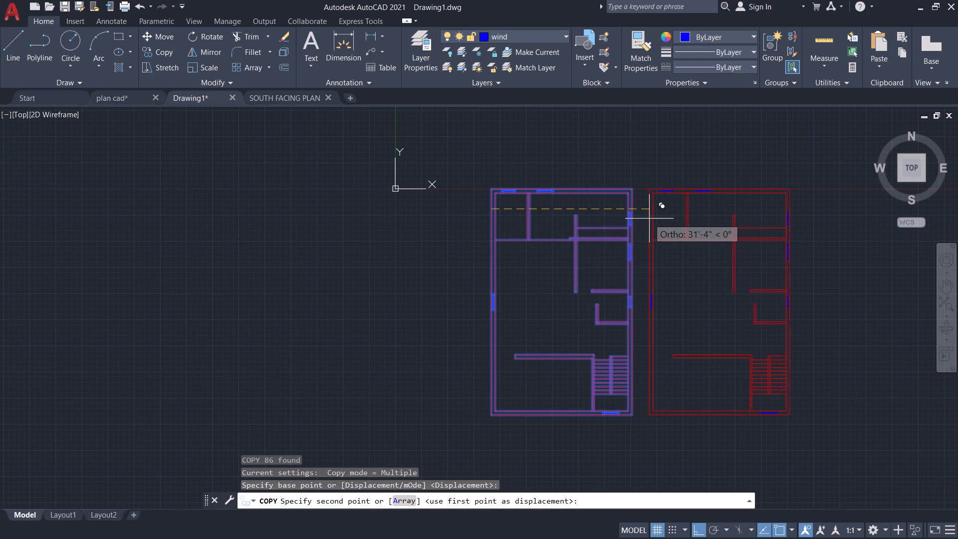
left_click(662, 217)
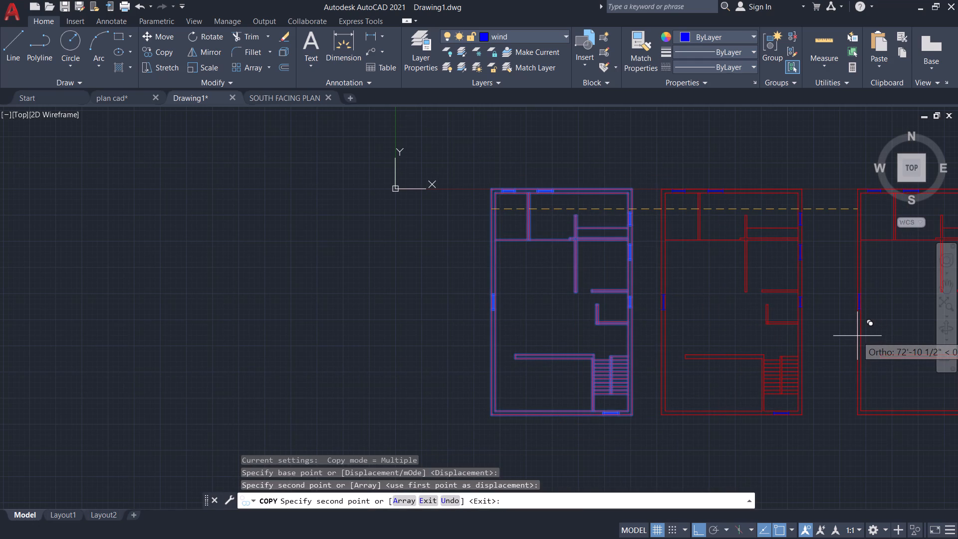
key("Escape")
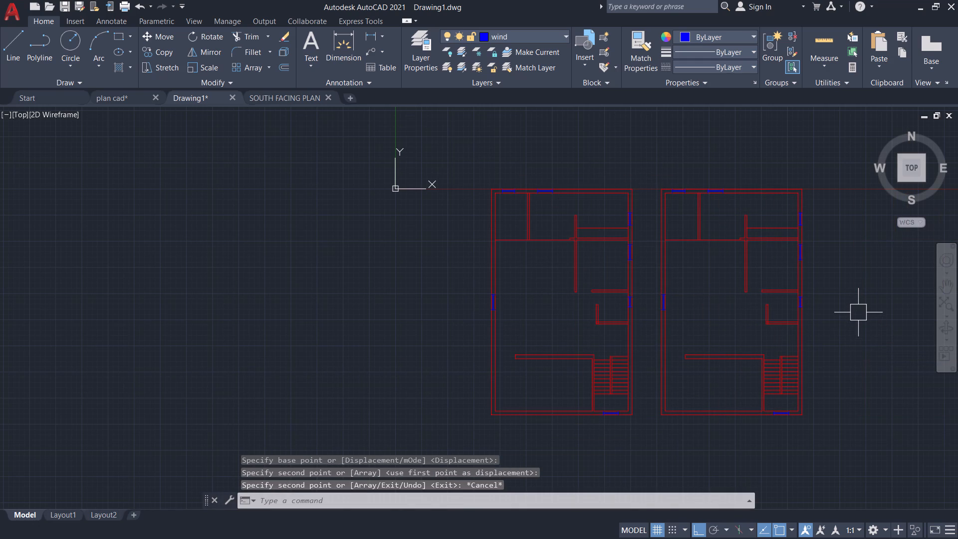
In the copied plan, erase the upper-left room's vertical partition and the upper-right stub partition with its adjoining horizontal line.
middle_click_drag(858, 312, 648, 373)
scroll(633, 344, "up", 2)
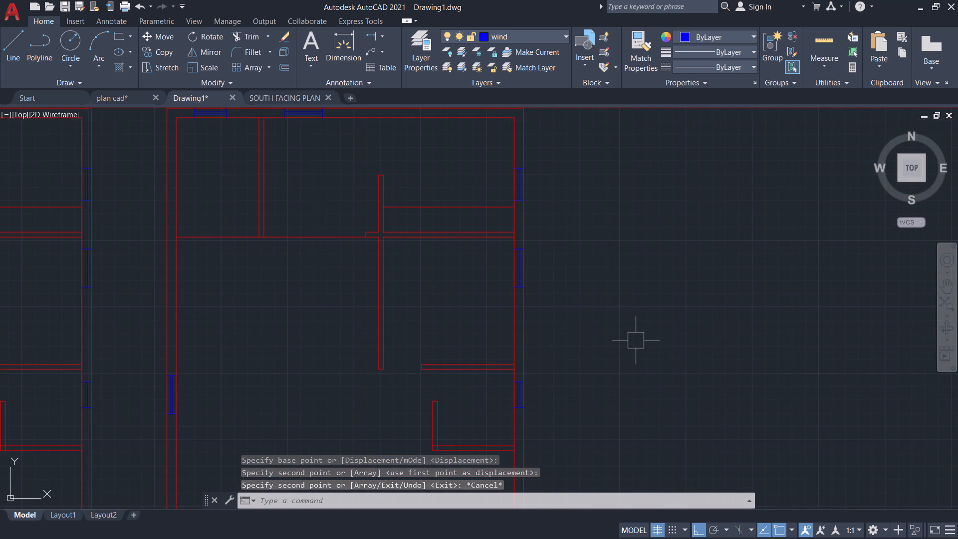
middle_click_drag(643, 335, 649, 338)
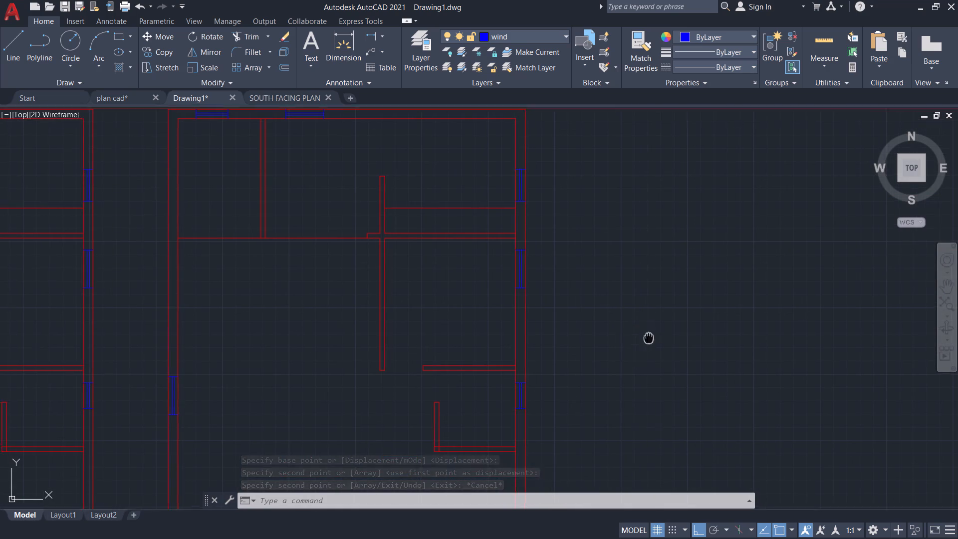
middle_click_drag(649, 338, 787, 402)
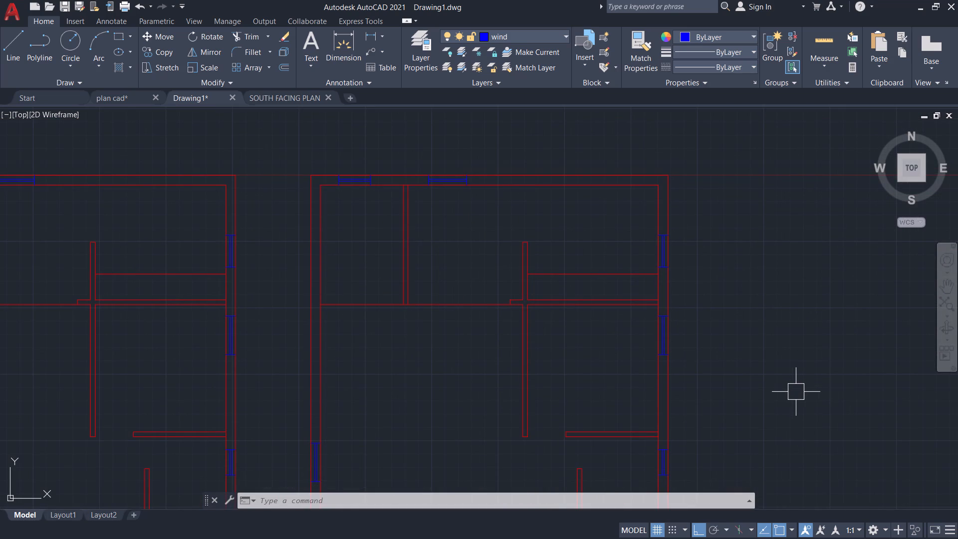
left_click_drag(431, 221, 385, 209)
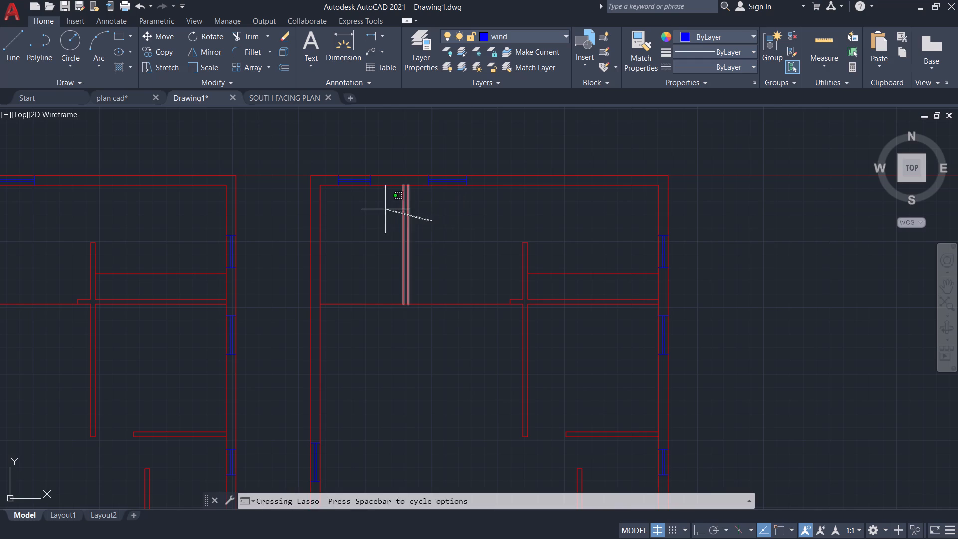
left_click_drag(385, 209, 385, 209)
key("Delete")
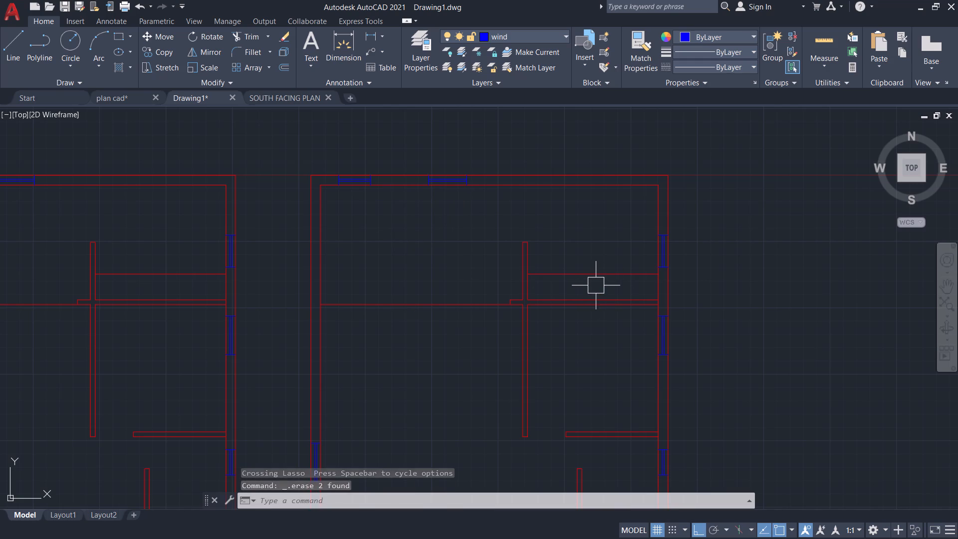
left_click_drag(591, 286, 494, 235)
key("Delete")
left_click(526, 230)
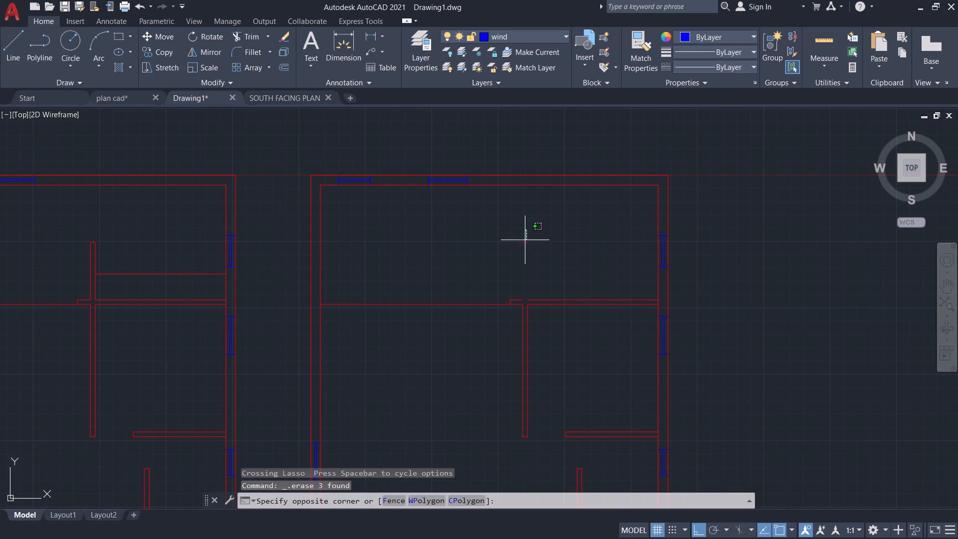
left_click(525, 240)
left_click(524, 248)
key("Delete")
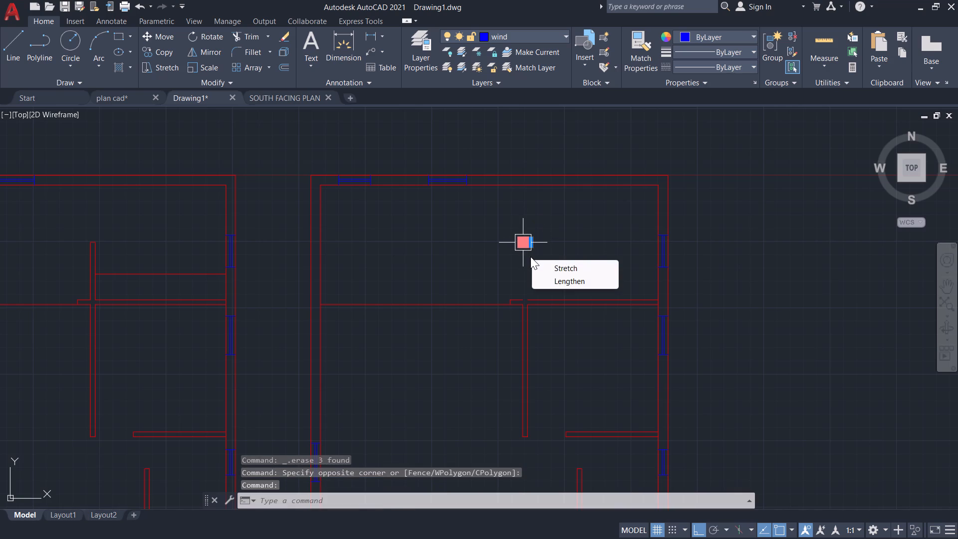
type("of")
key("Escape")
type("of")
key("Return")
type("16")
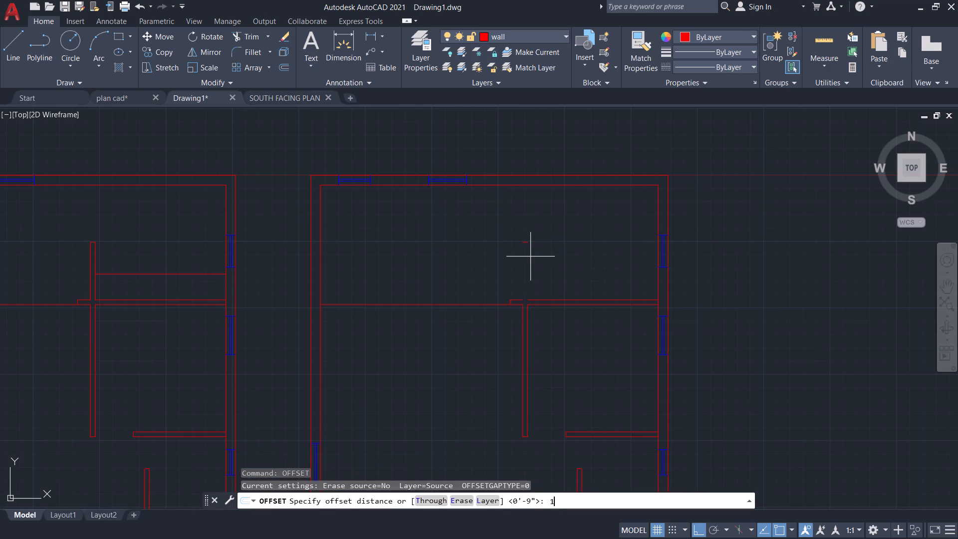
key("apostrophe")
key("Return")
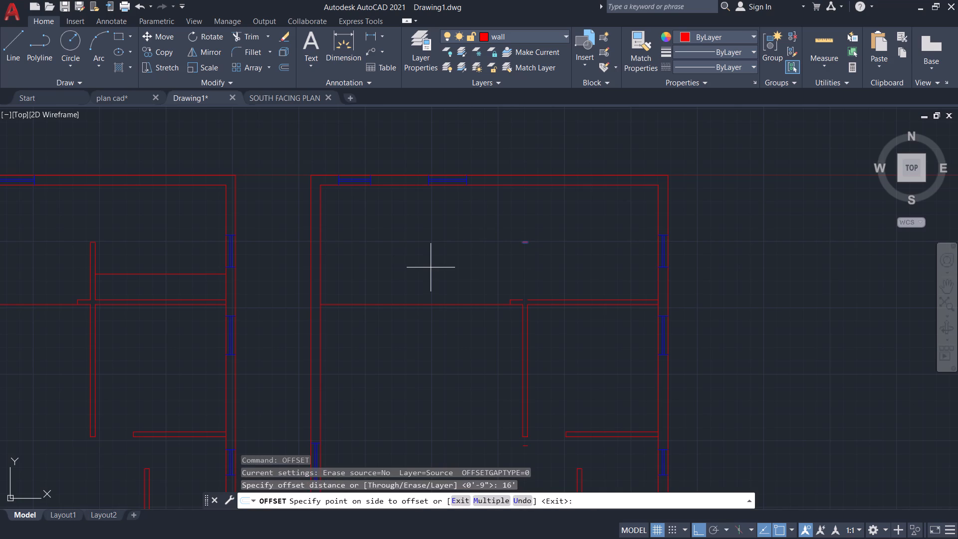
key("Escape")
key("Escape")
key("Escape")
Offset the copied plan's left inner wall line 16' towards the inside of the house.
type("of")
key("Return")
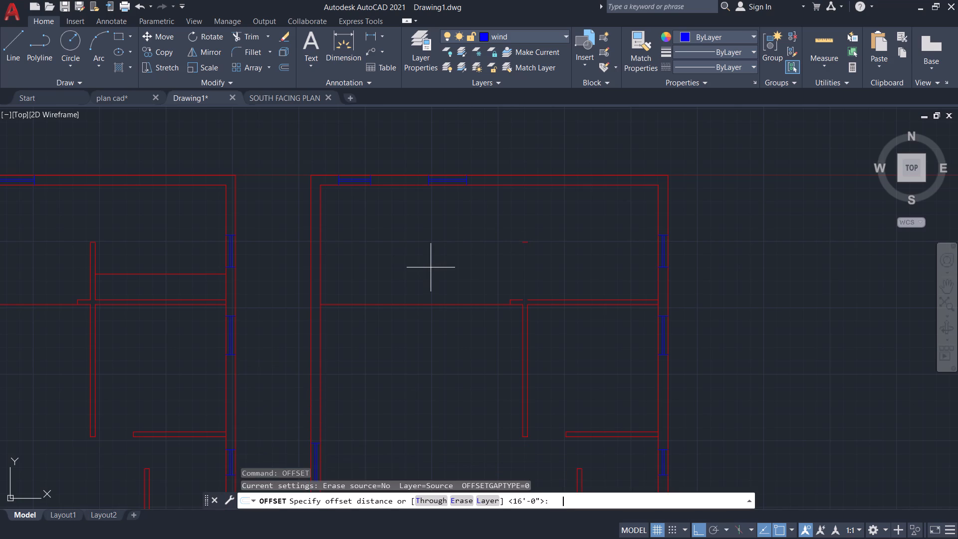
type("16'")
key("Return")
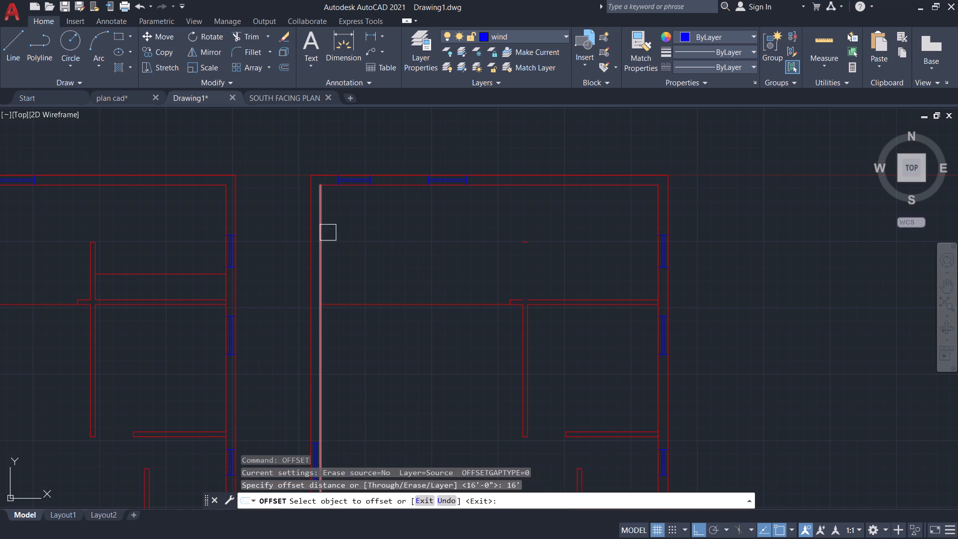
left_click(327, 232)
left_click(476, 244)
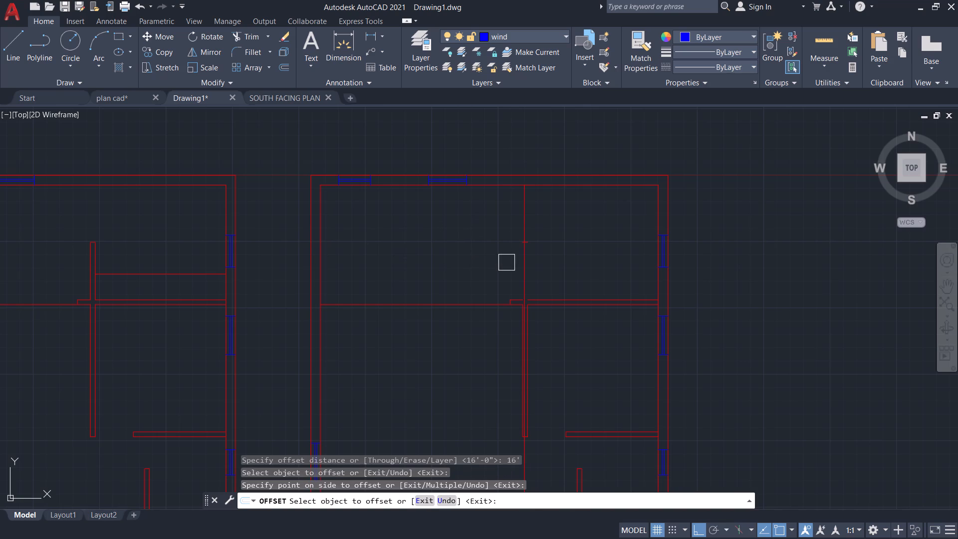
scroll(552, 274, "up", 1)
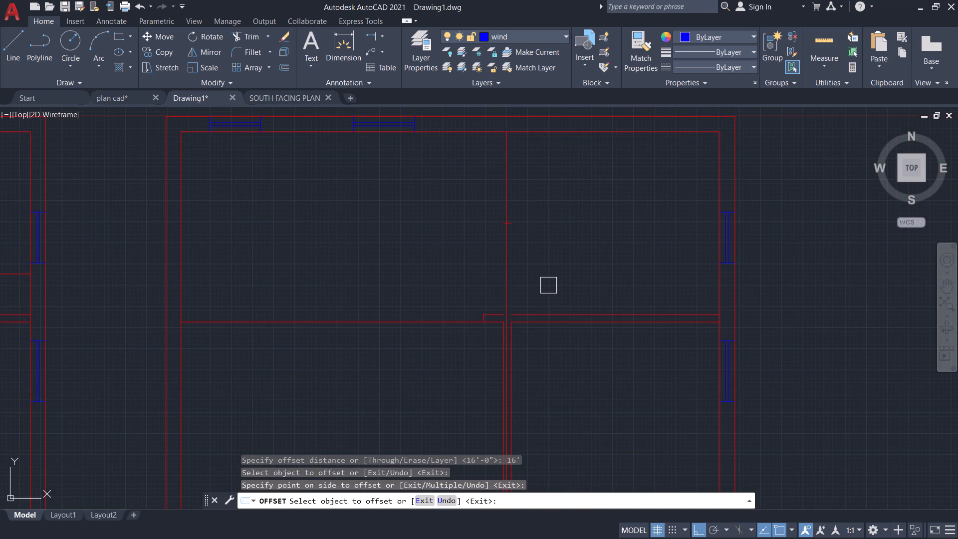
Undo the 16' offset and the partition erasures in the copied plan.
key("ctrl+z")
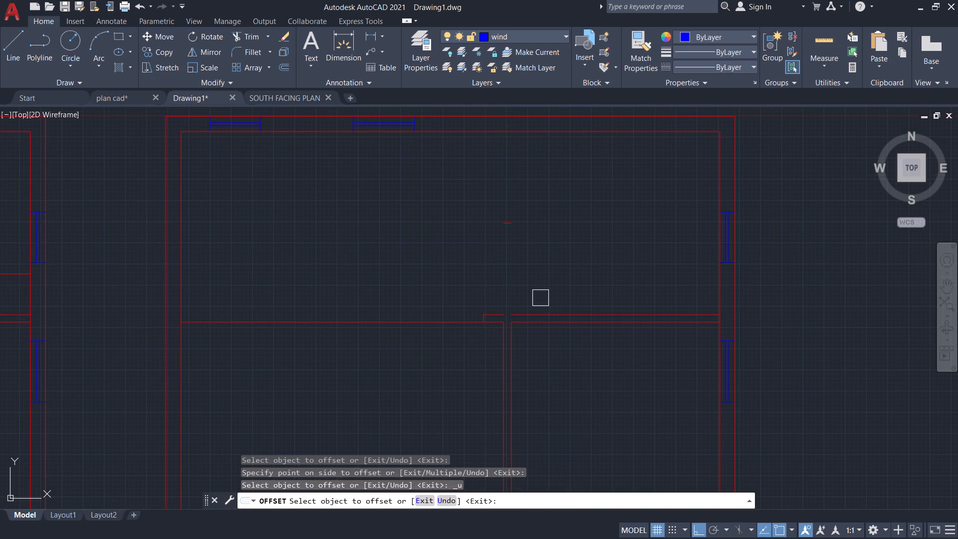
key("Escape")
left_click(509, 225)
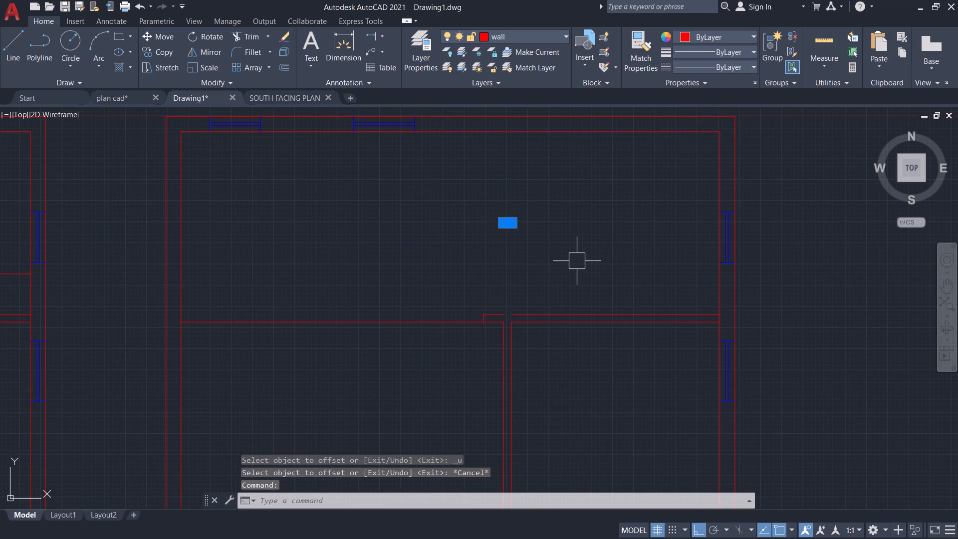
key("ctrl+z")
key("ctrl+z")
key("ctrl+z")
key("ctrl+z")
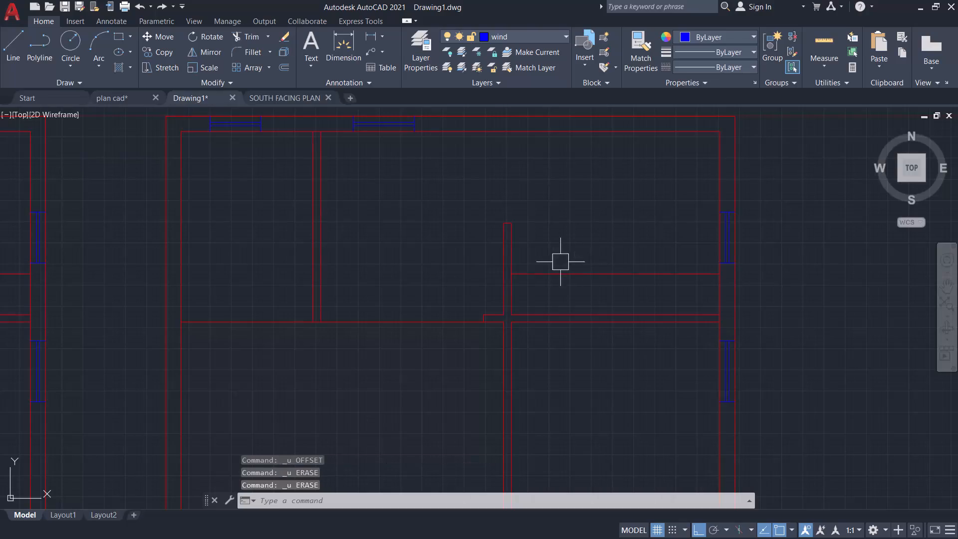
In the copied plan, erase the upper-left room's two vertical partition lines and the short line capping the upper-right stub partition.
left_click_drag(340, 206, 279, 190)
key("Delete")
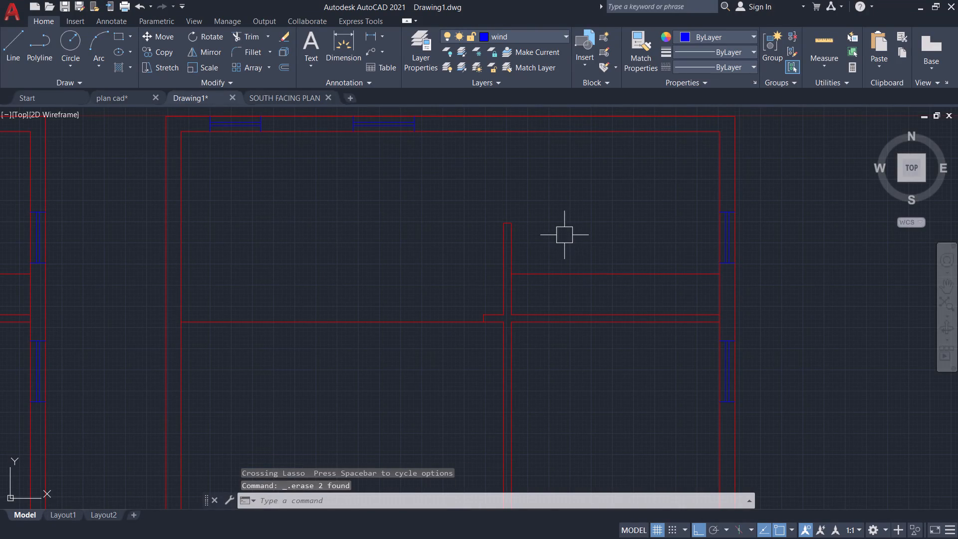
scroll(537, 115, "up", 1)
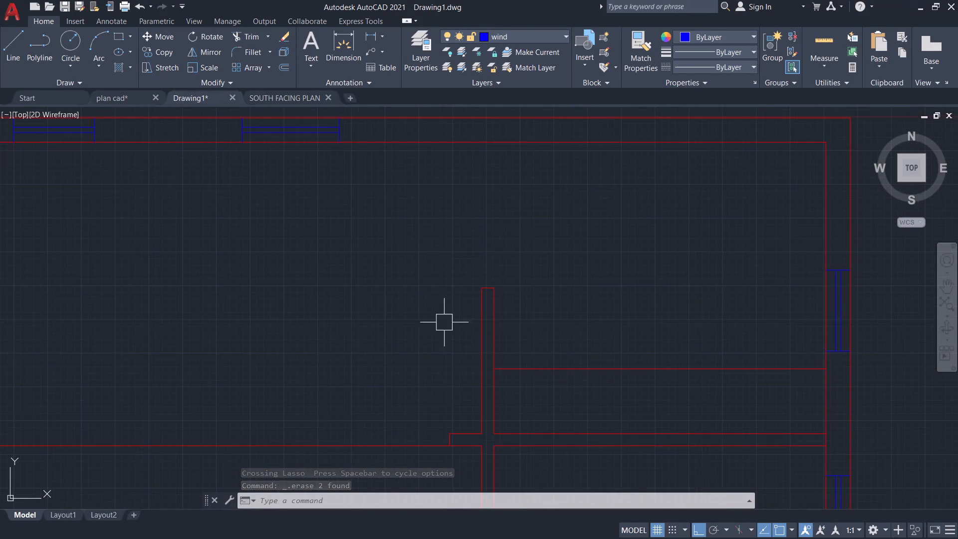
scroll(502, 301, "up", 1)
left_click(470, 277)
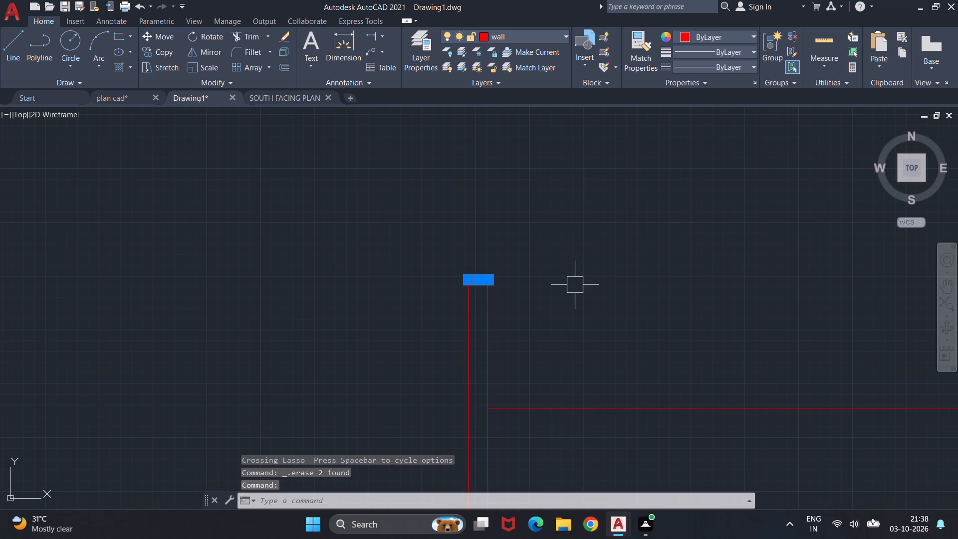
key("Delete")
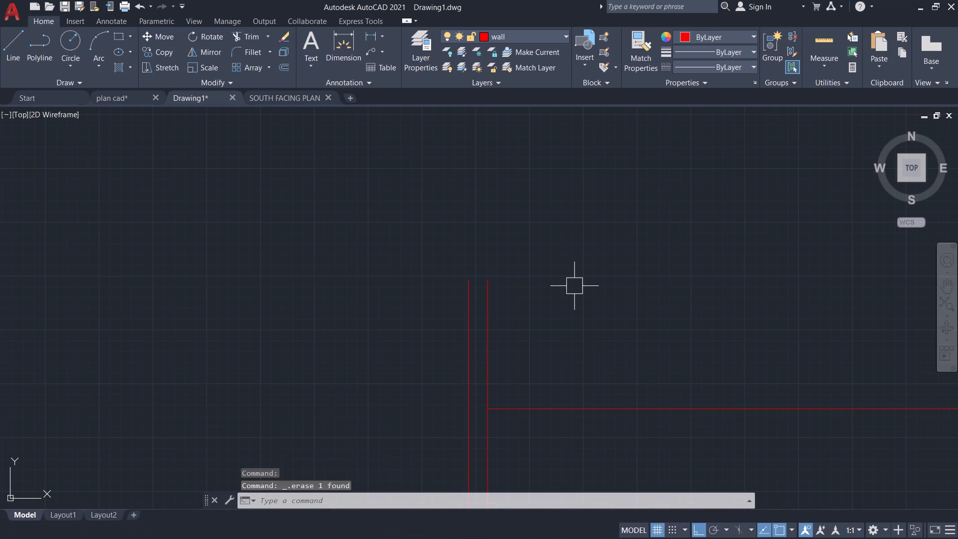
Extend both vertical lines of the open-ended stub partition up to the inner face of the top outer wall.
type("ex")
key("t")
key("e")
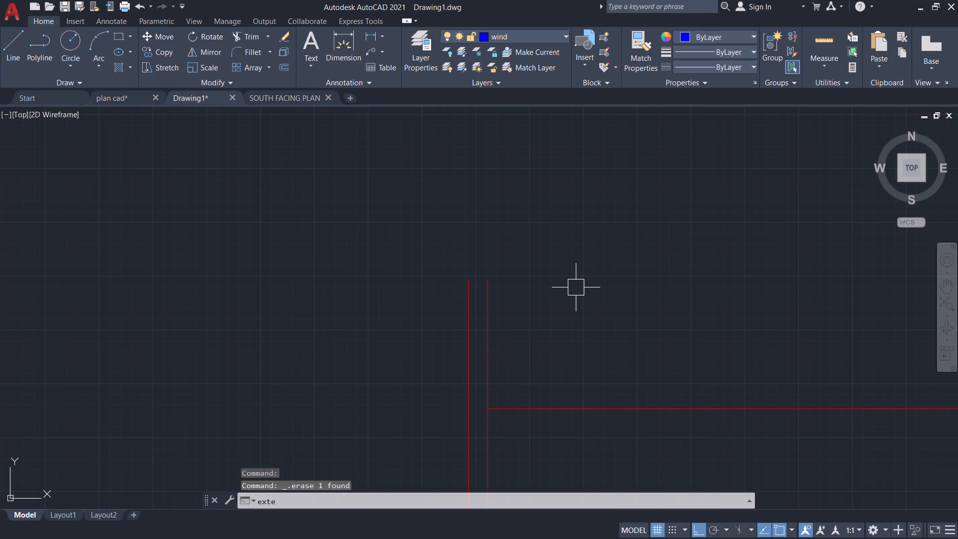
key("Return")
left_click(468, 301)
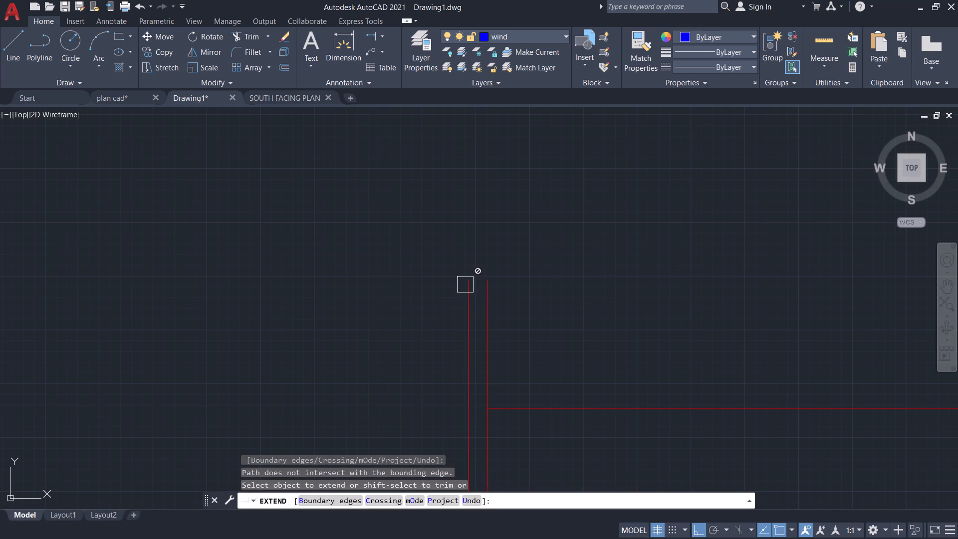
scroll(468, 302, "down", 2)
key("Escape")
key("e")
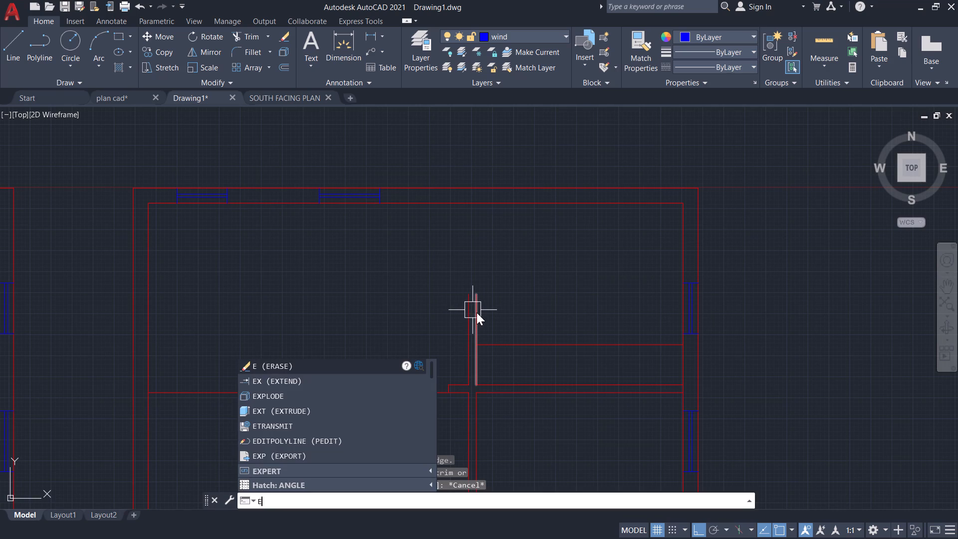
left_click(313, 385)
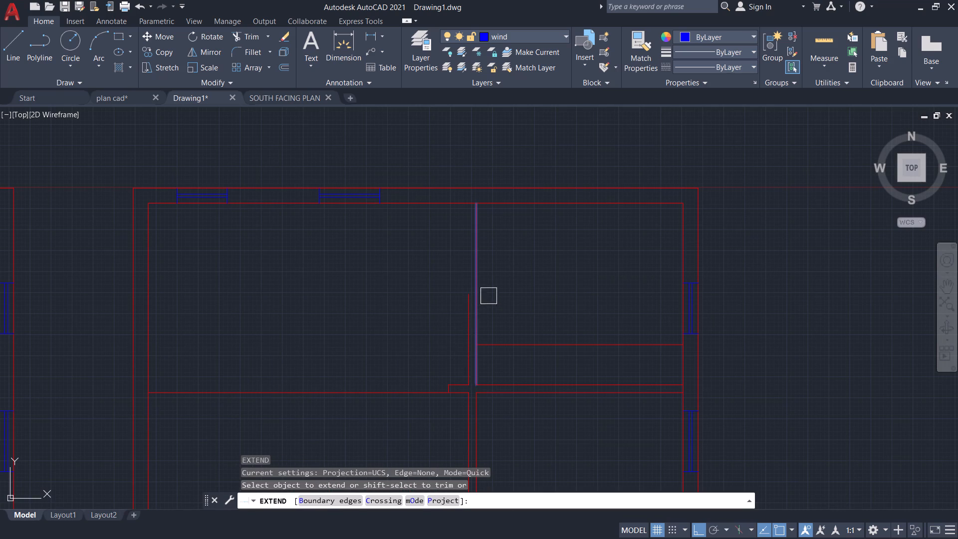
left_click(481, 295)
left_click(460, 308)
left_click(472, 302)
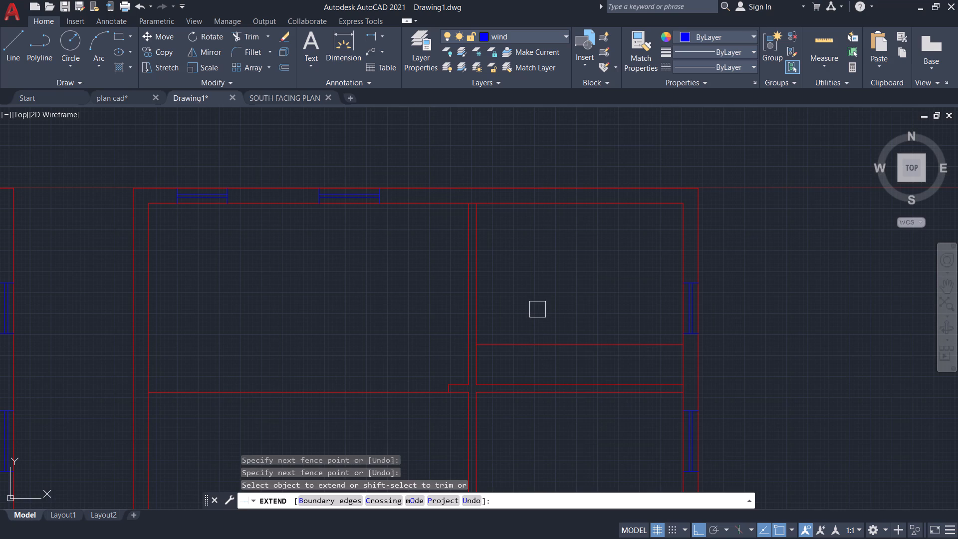
left_click(547, 343)
key("Escape")
Erase the single horizontal line crossing the upper-right room between the extended partition and the right outer wall.
left_click(549, 348)
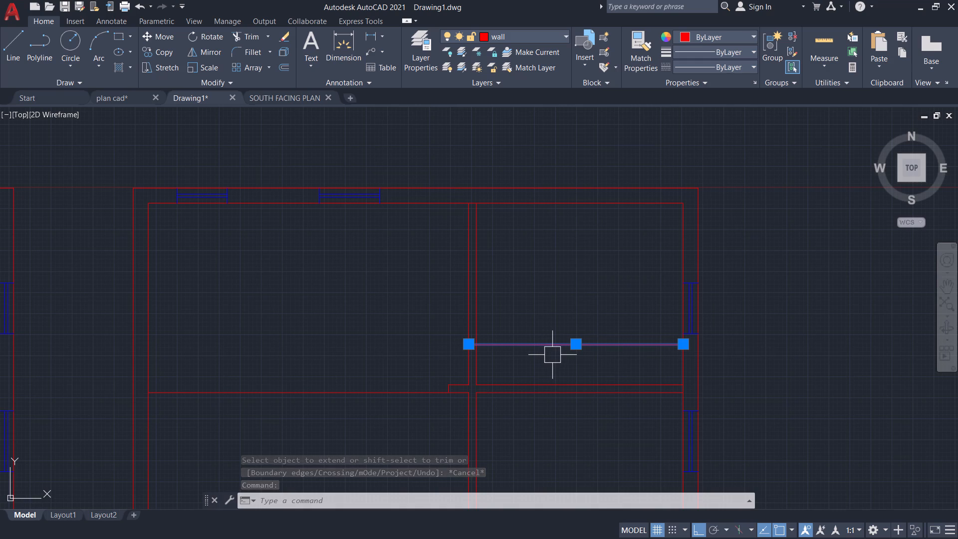
key("Delete")
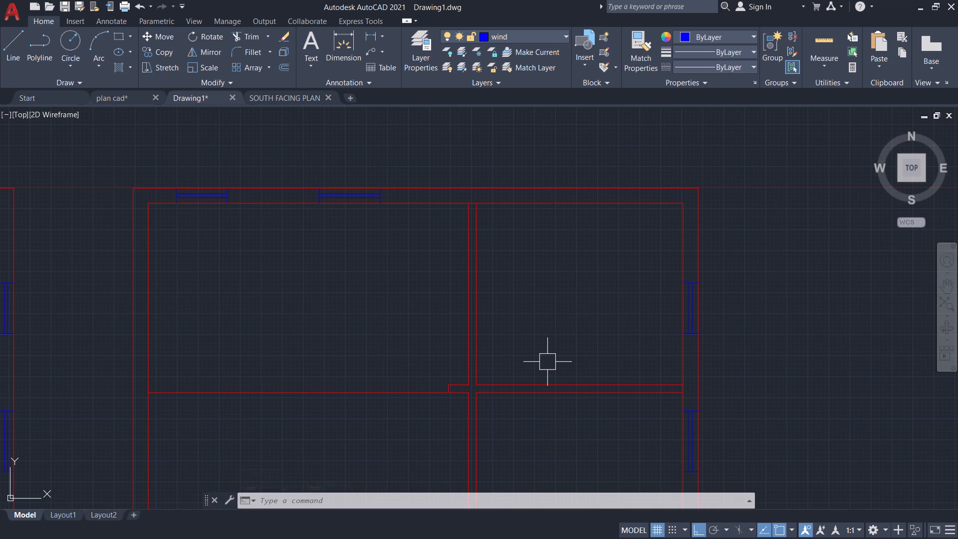
key("Escape")
Erase the short vertical line capping the wall stub just left of the partition junction in the copied plan.
scroll(461, 412, "up", 2)
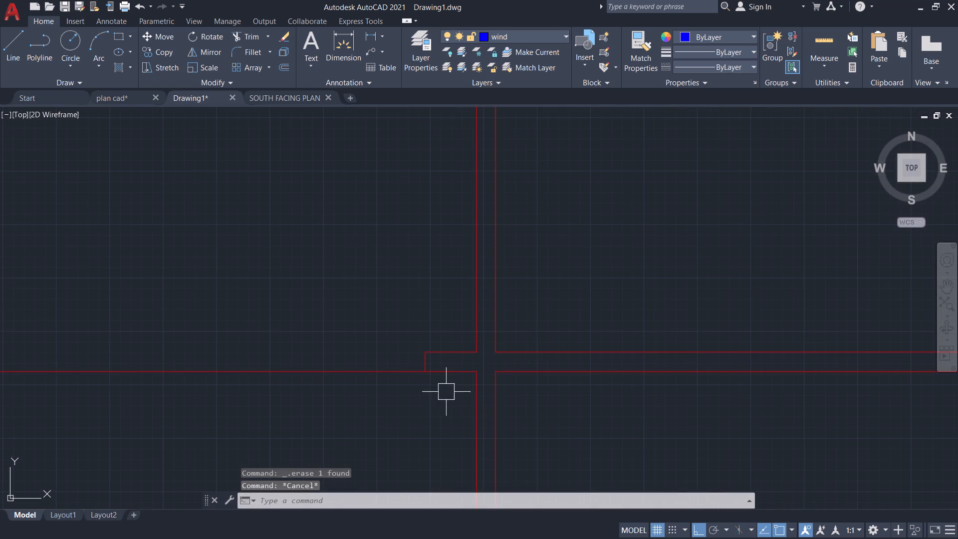
scroll(426, 363, "up", 2)
left_click(423, 361)
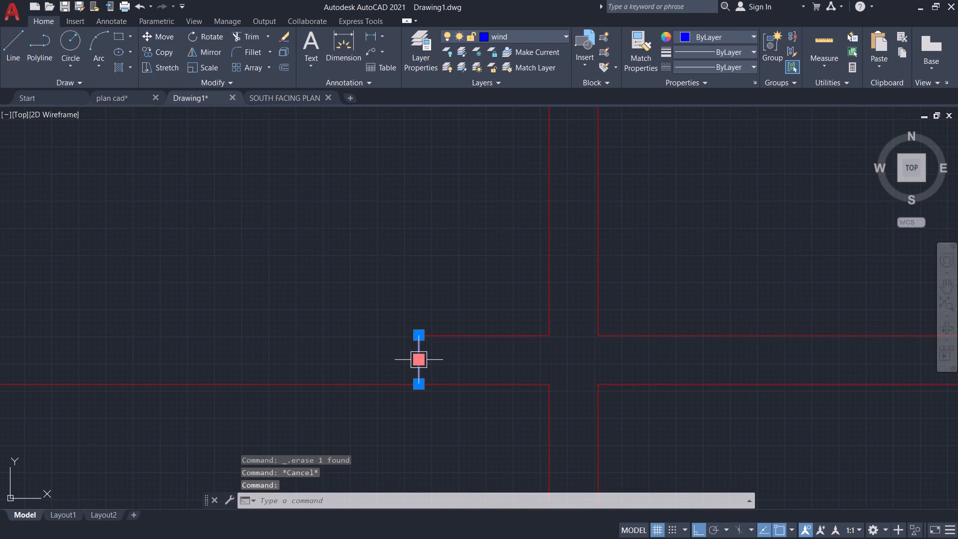
key("Delete")
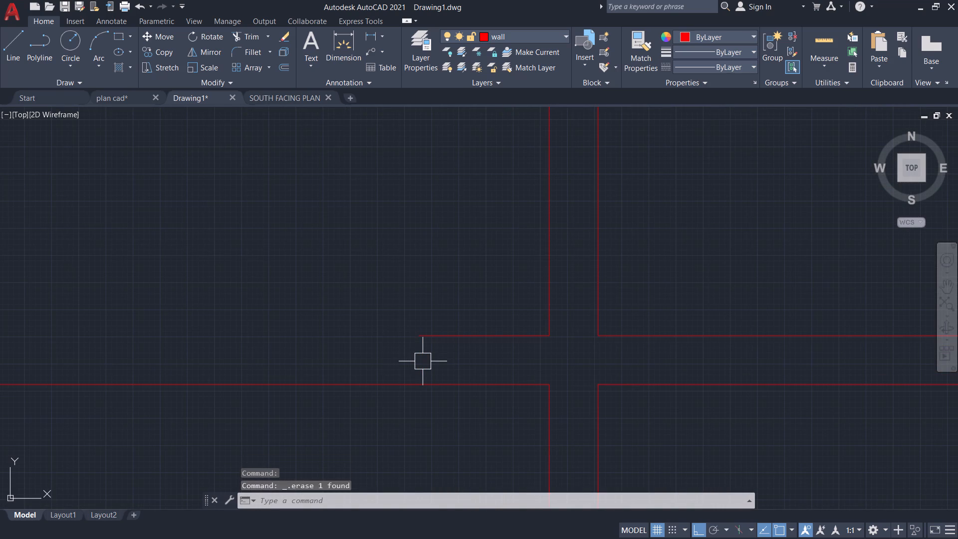
Extend the short horizontal stub line left of the junction to the inner face of the left outer wall.
type("exte")
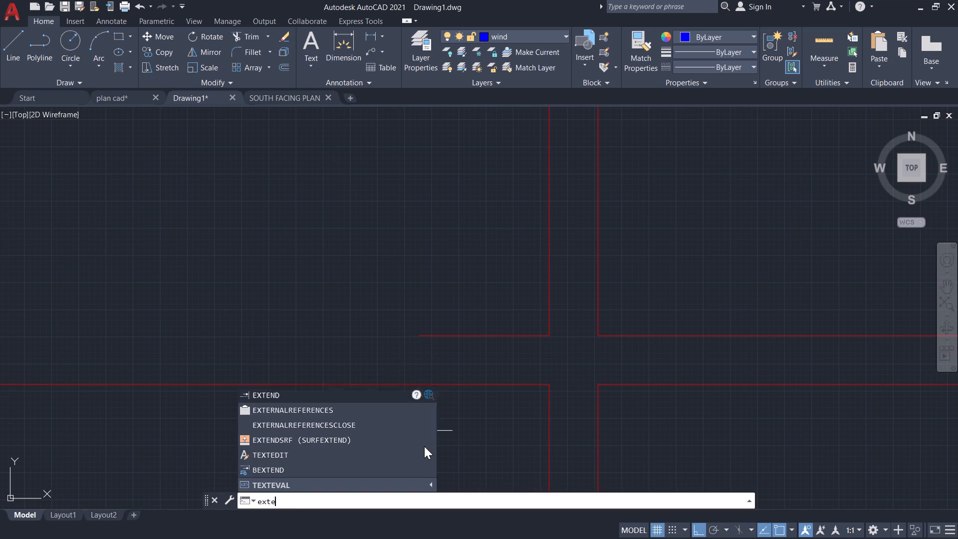
left_click(324, 390)
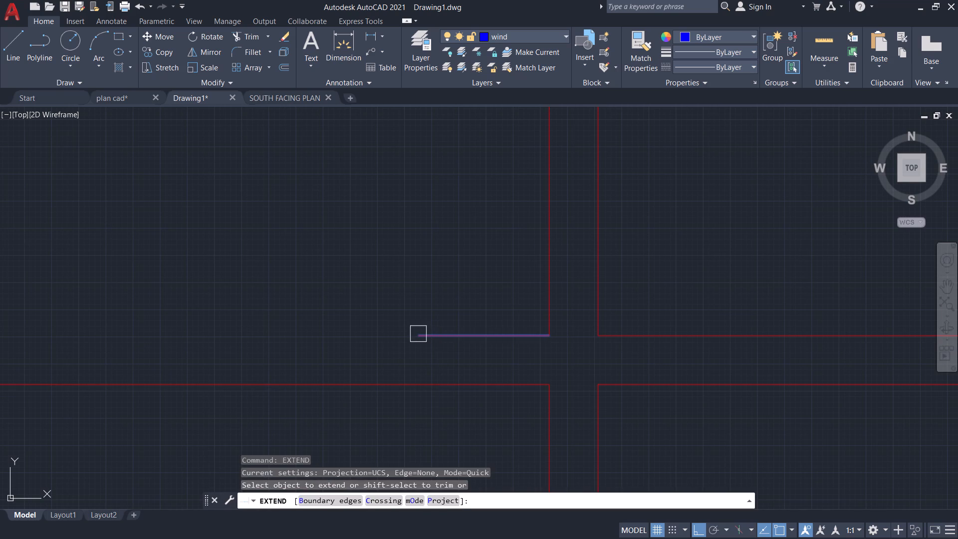
scroll(423, 328, "down", 5)
left_click(421, 322)
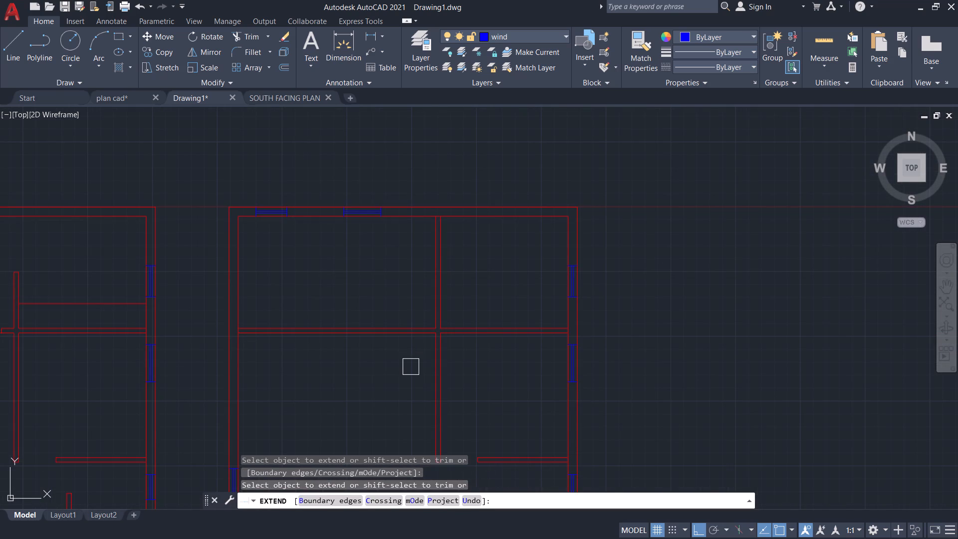
key("Escape")
key("Escape")
Fillet the lower vertical partition's left line with the upper line of the horizontal partition on the junction's right side into a sharp corner.
scroll(464, 331, "up", 2)
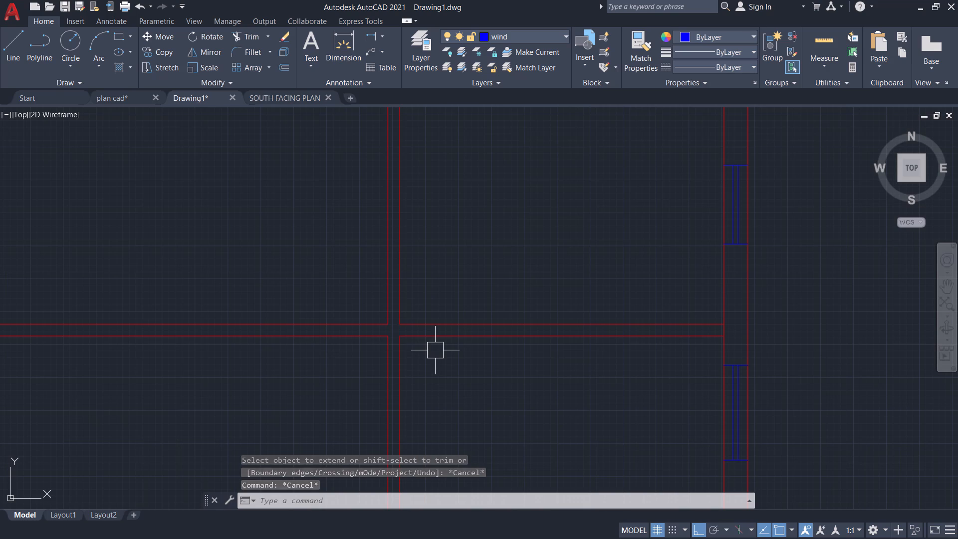
key("f")
key("Return")
left_click(383, 351)
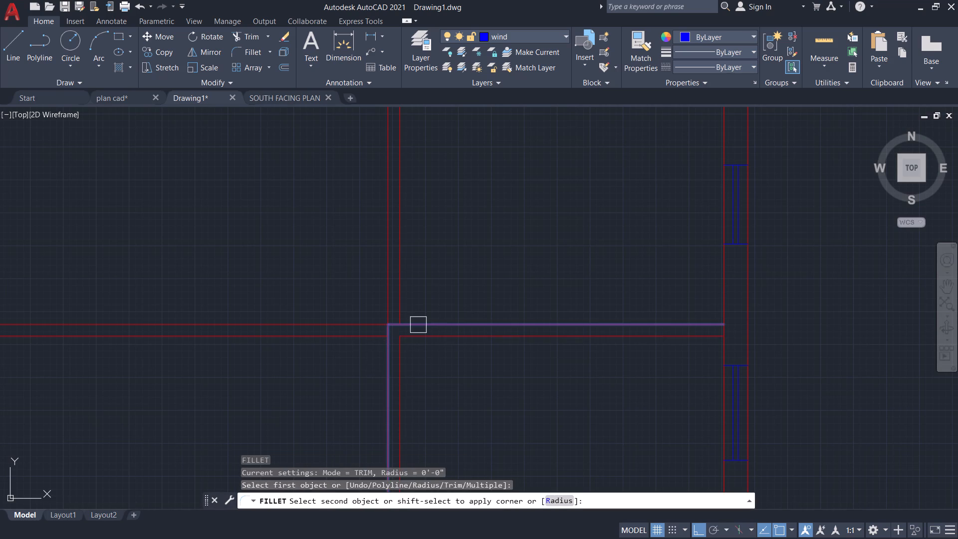
left_click(418, 324)
key("Escape")
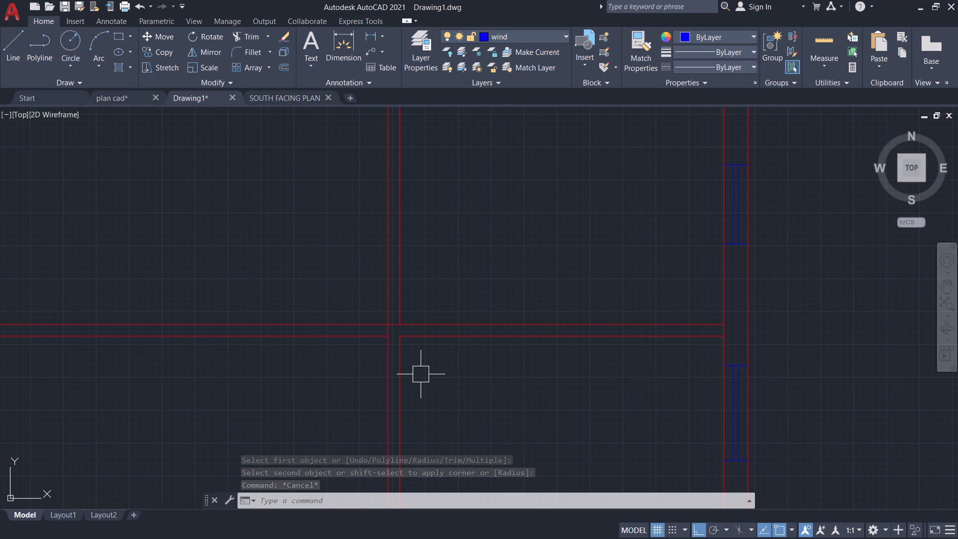
key("Escape")
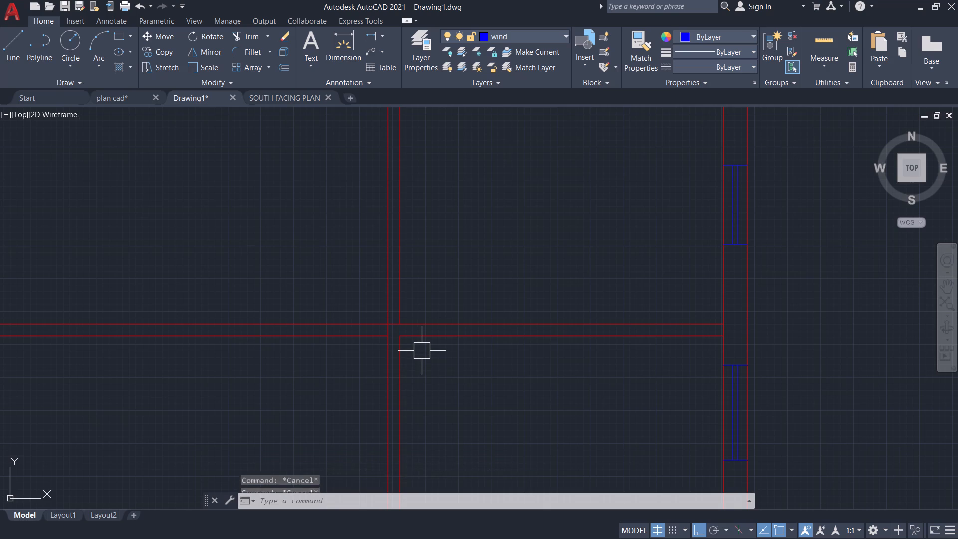
Offset the lower vertical partition's left line 3' to the left, beside the partition junction.
type("of")
key("Return")
type("3'")
key("Return")
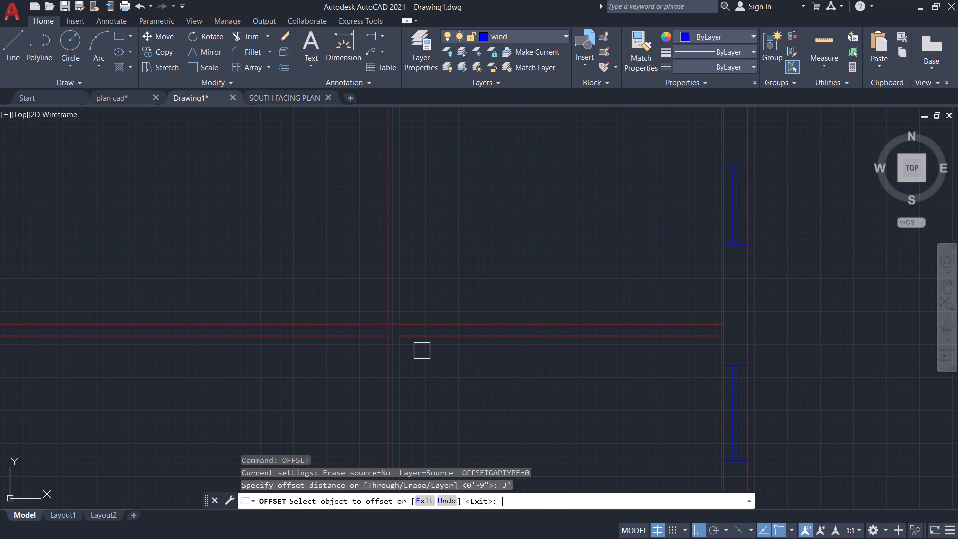
scroll(420, 350, "up", 2)
left_click_drag(343, 303, 334, 303)
left_click(233, 297)
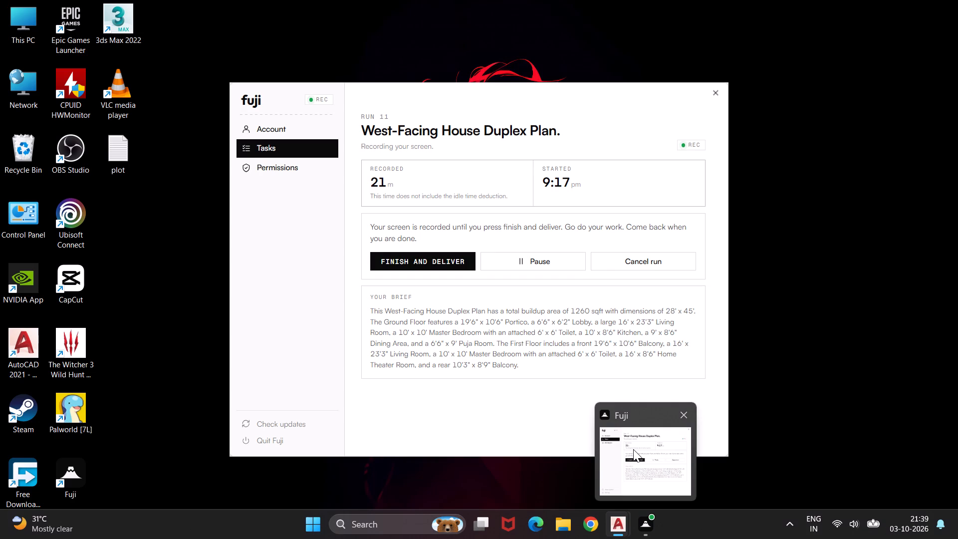
scroll(489, 421, "down", 3)
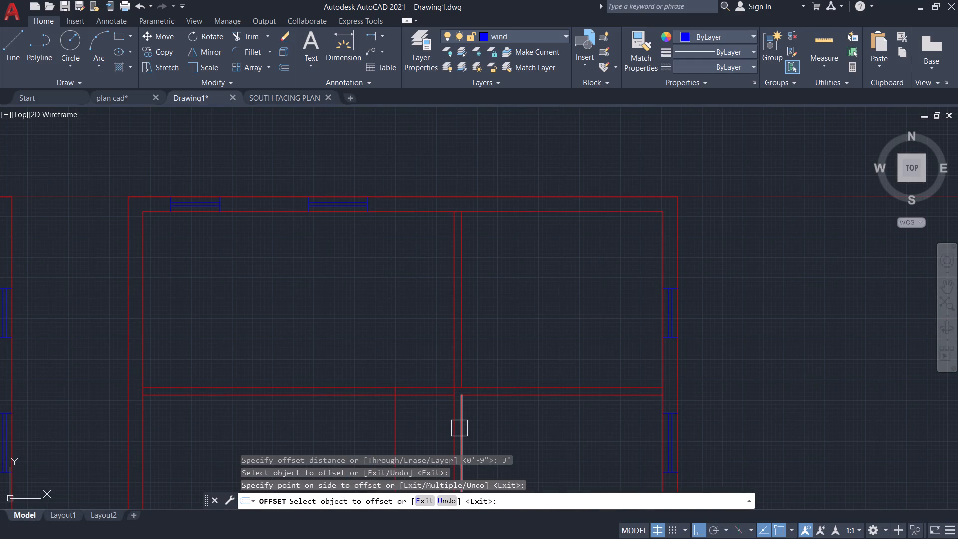
key("Escape")
Trim the offset line below the horizontal partition and both partition lines between it and the junction, leaving a capped 3' opening.
type("tr")
key("Return")
key("Return")
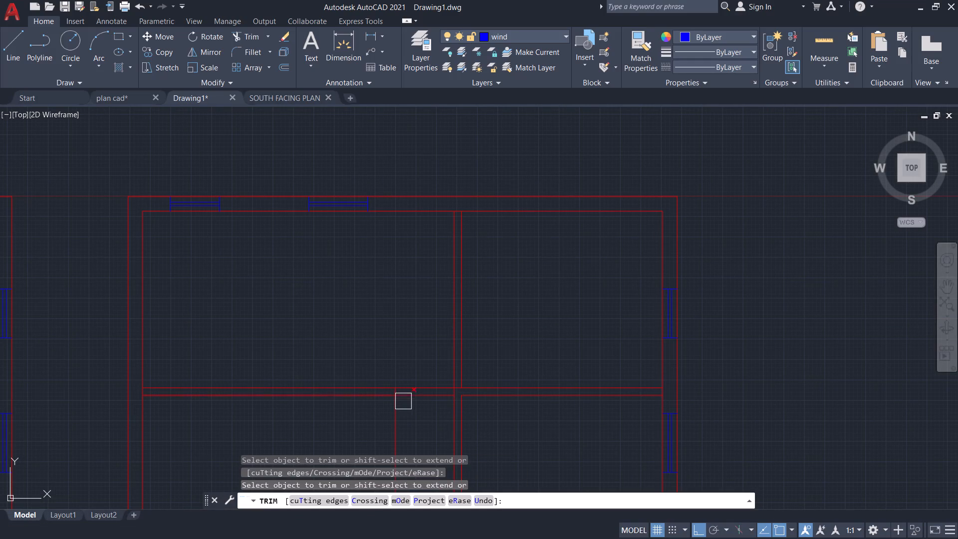
left_click(399, 413)
left_click(410, 395)
left_click(414, 388)
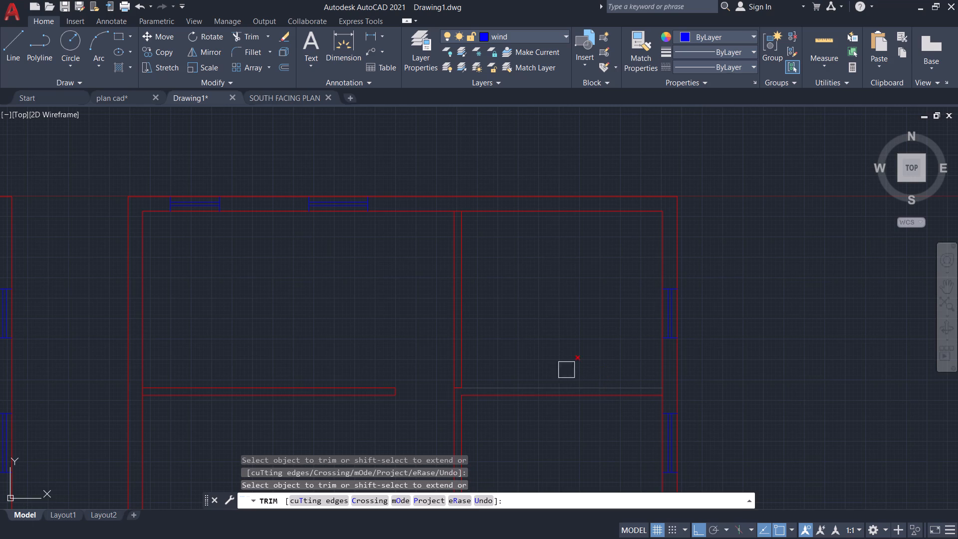
scroll(551, 376, "up", 1)
key("Escape")
Offset the upper line of the upper-right room's bottom partition 2.5' upward into the room.
type("of")
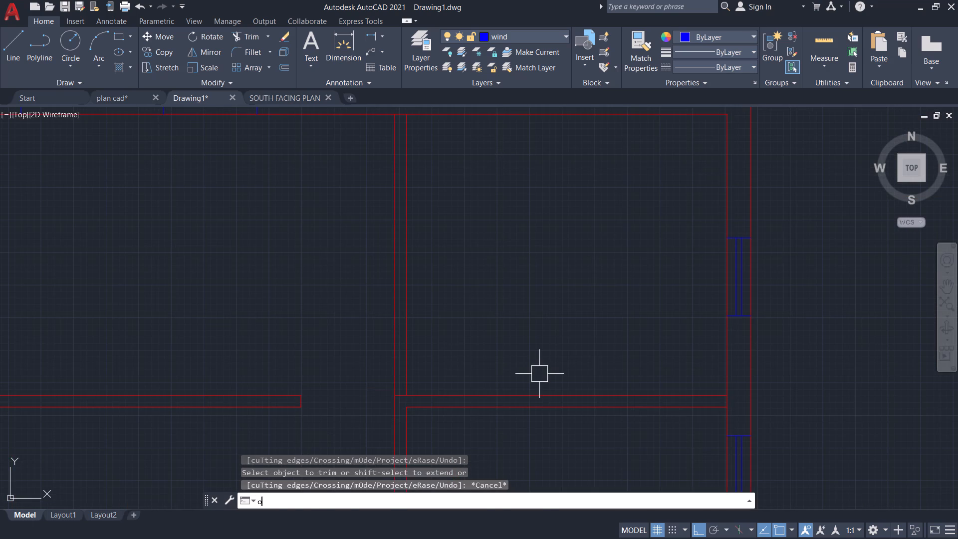
key("Return")
type("2.5'")
key("Return")
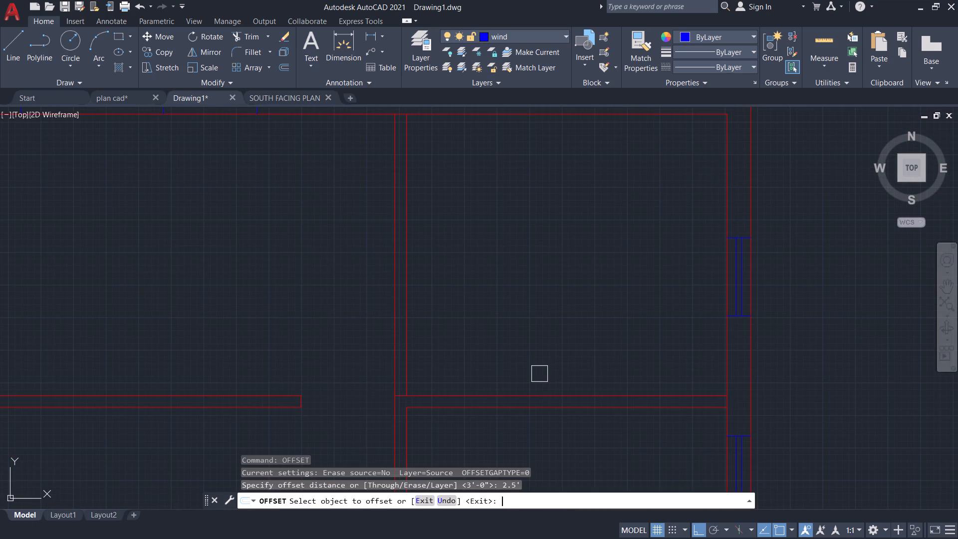
left_click(532, 396)
left_click(535, 343)
key("Escape")
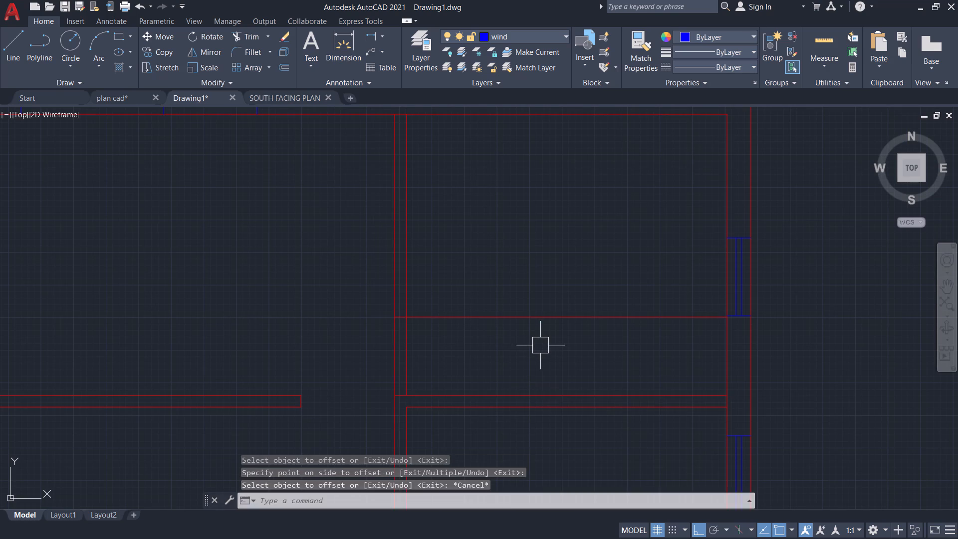
Trim both vertical partition lines below the offset line and the offset line's excess across the room, leaving a capped 2.5' opening.
key("t")
key("r")
key("Return")
key("Return")
left_click(407, 360)
left_click(400, 355)
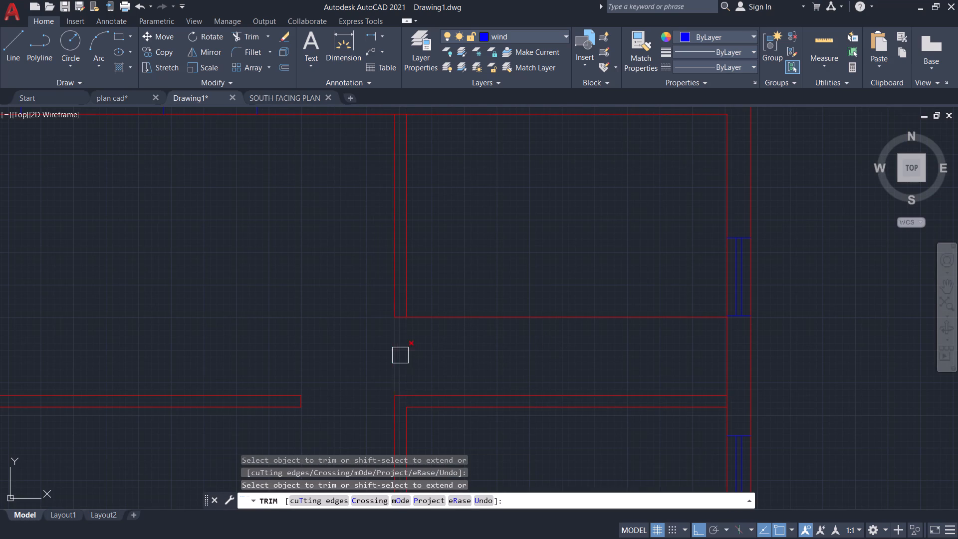
left_click(450, 316)
Offset the left end cap of the copied plan's horizontal wall beside the staircase 1' toward the left outer wall.
scroll(512, 345, "down", 2)
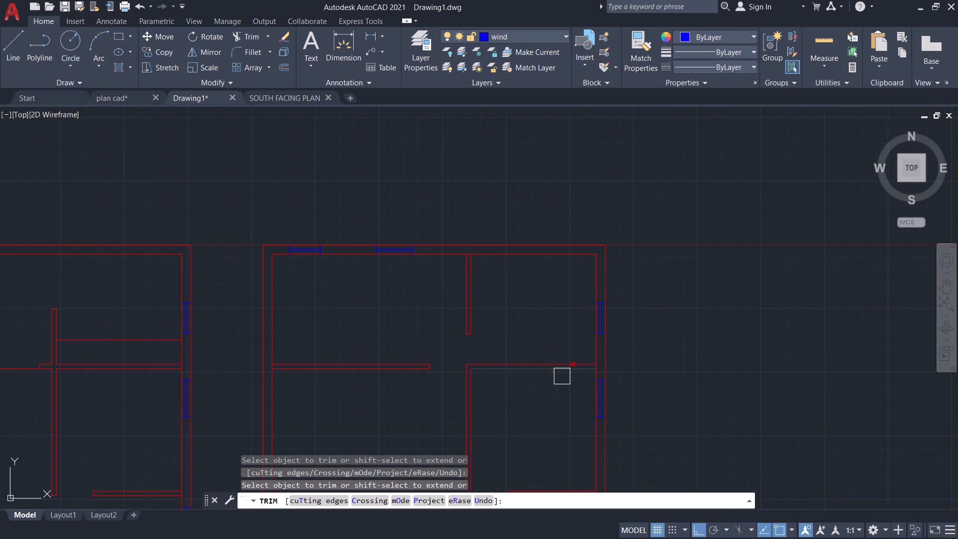
scroll(566, 397, "down", 1)
middle_click_drag(562, 420, 549, 335)
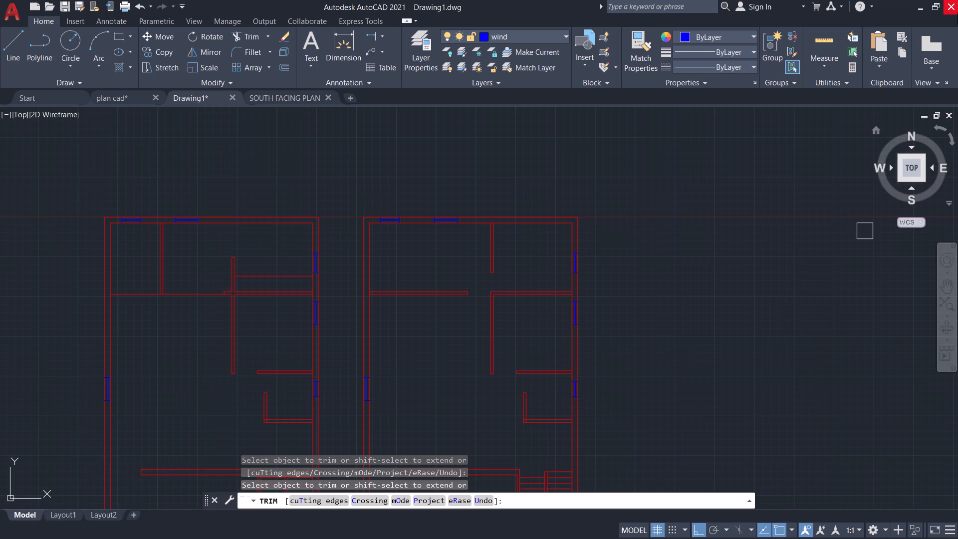
scroll(908, 33, "down", 2)
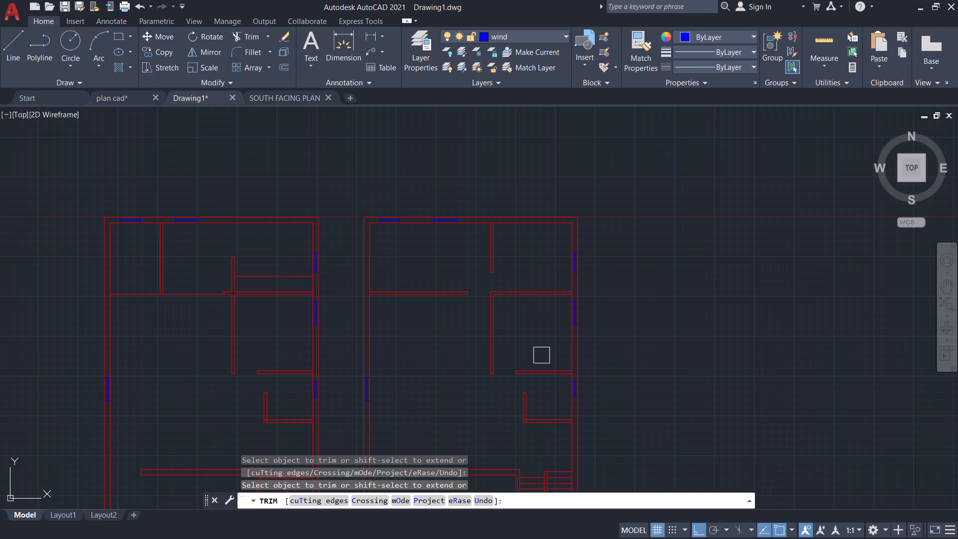
scroll(470, 360, "down", 1)
middle_click_drag(466, 366, 473, 303)
scroll(398, 405, "up", 1)
scroll(453, 364, "up", 1)
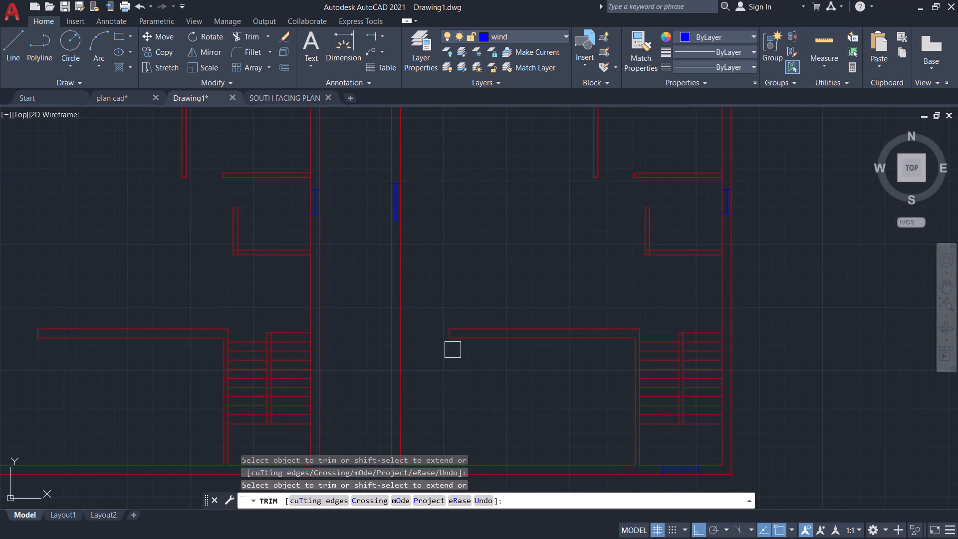
scroll(447, 332, "up", 3)
key("Escape")
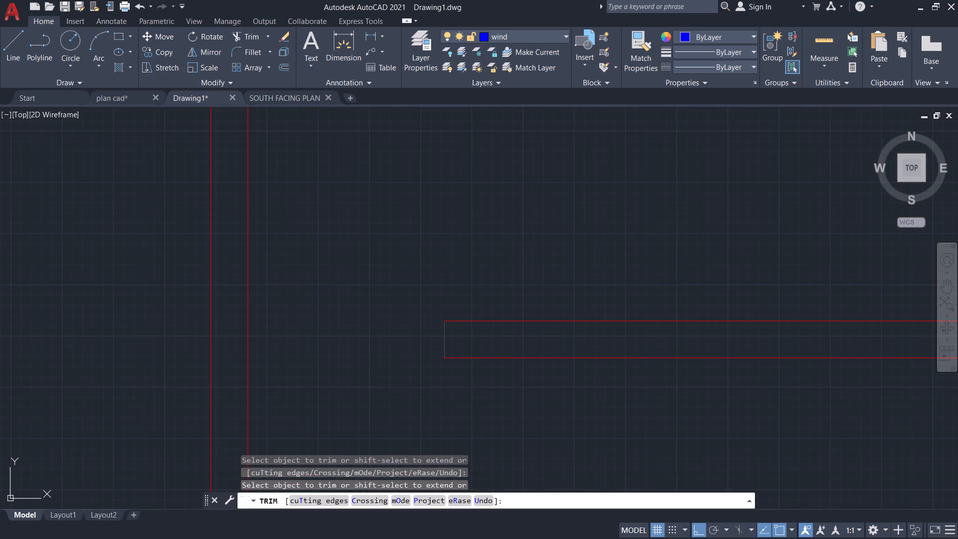
type("of")
key("Return")
type("1'")
key("Return")
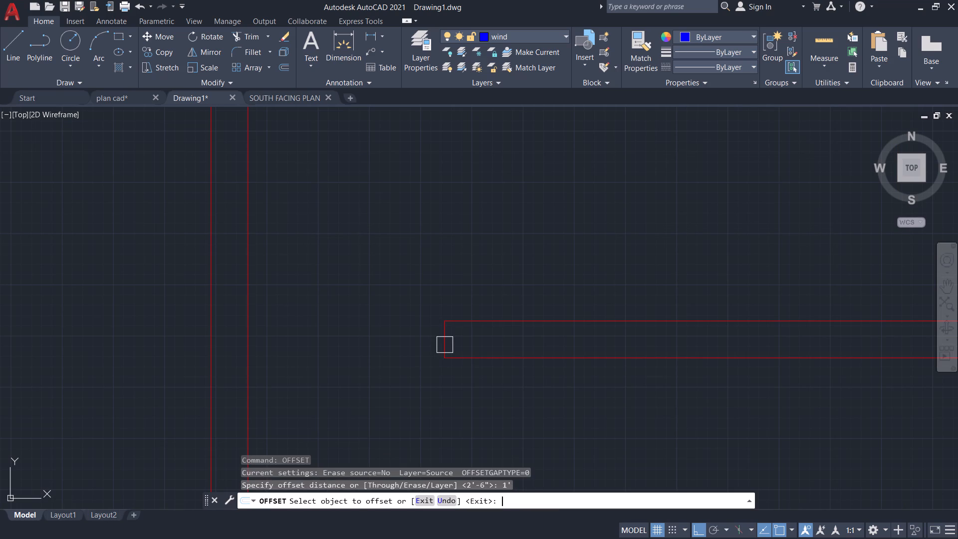
left_click_drag(442, 341, 434, 338)
left_click(389, 330)
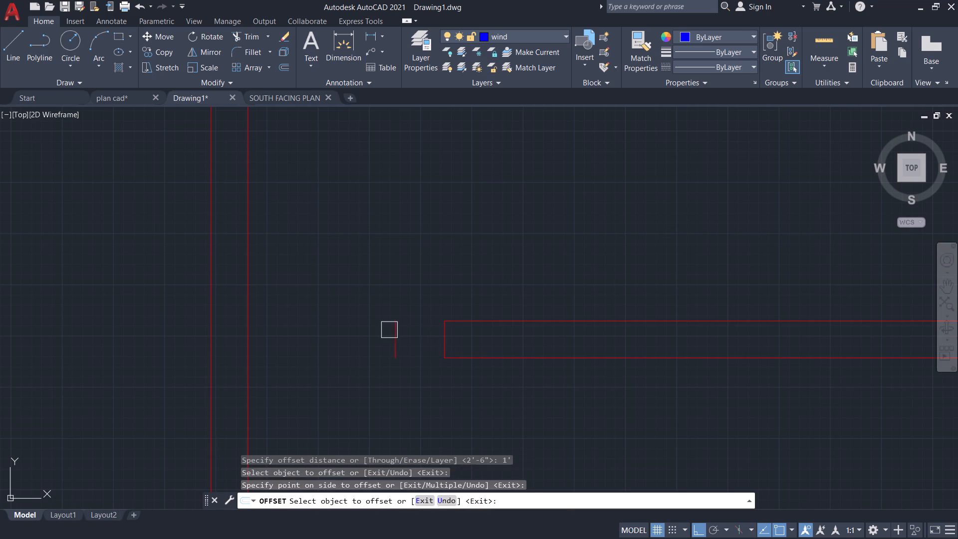
key("Escape")
key("Escape")
Trim away the original end cap of that horizontal wall.
type("tr")
key("Return")
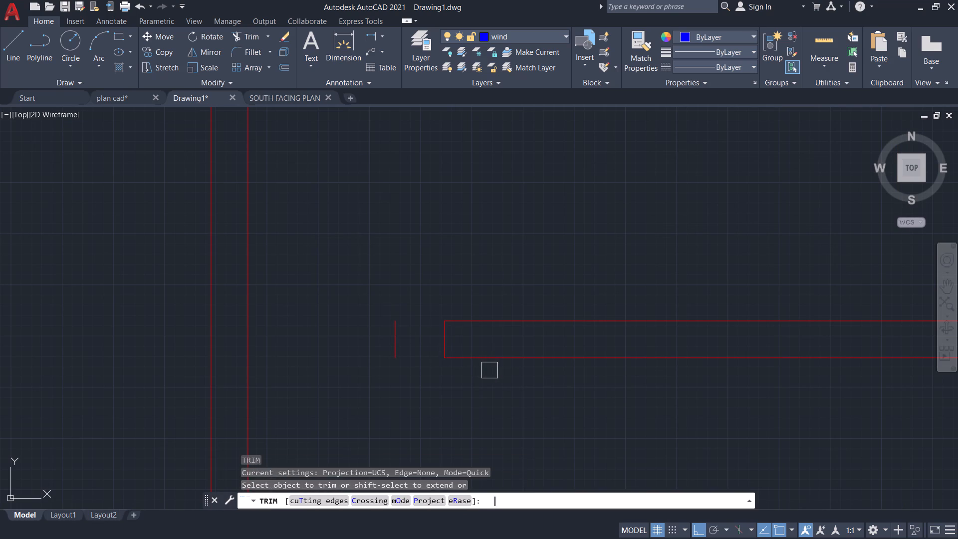
key("Return")
left_click(439, 334)
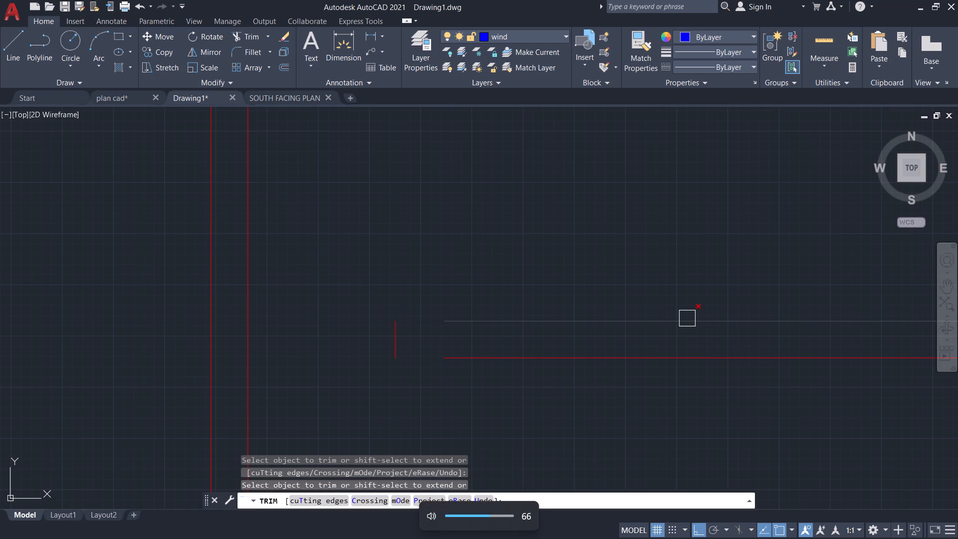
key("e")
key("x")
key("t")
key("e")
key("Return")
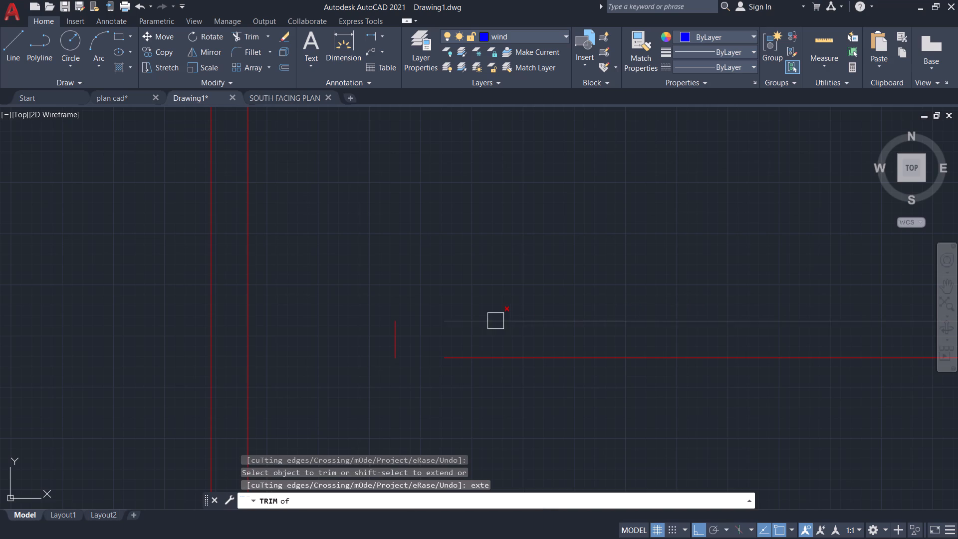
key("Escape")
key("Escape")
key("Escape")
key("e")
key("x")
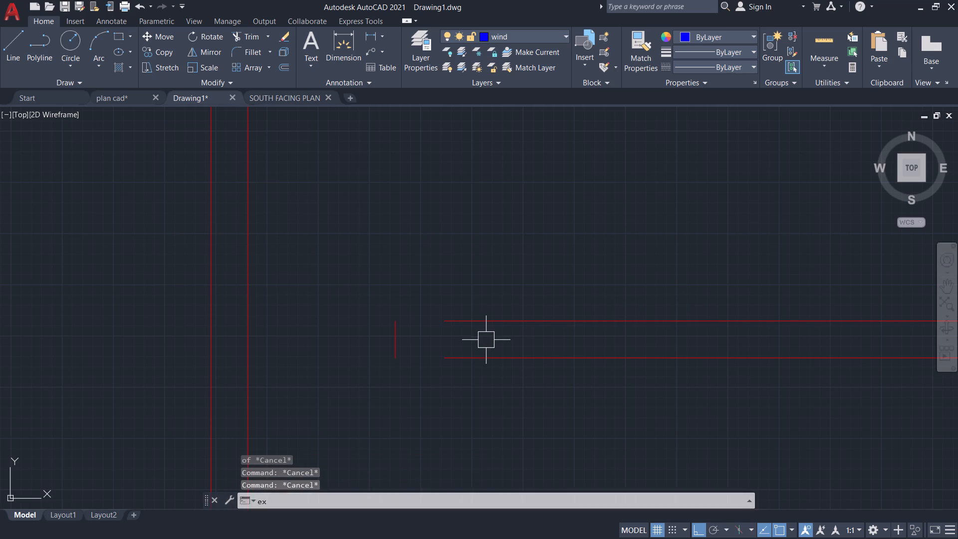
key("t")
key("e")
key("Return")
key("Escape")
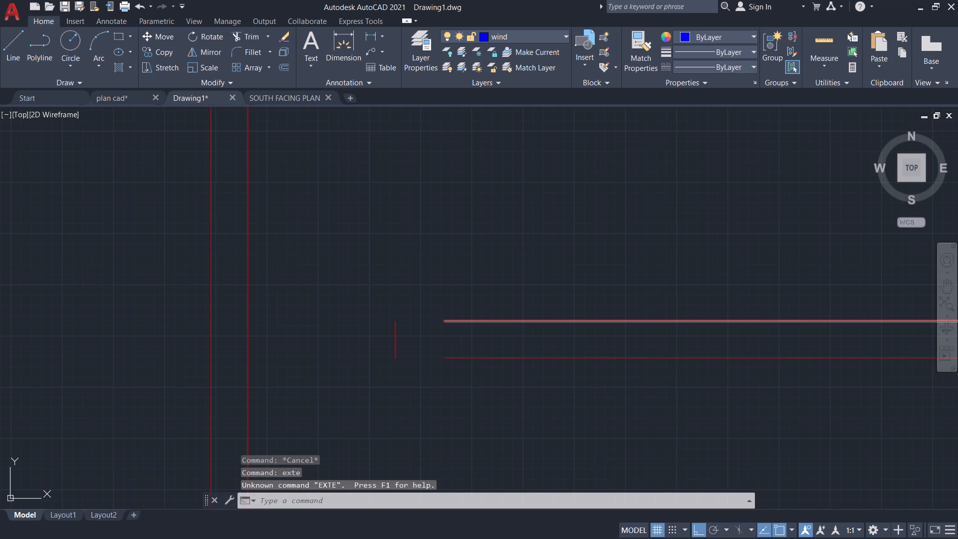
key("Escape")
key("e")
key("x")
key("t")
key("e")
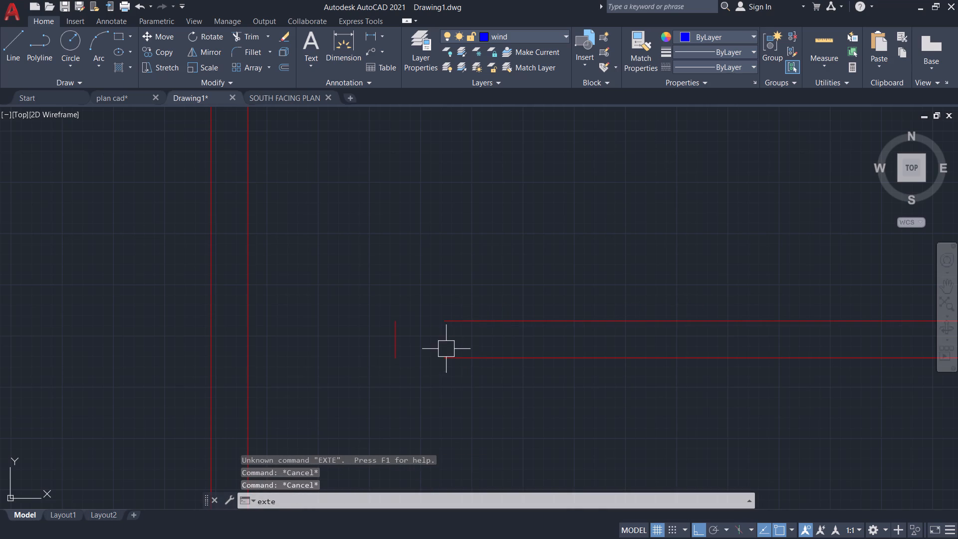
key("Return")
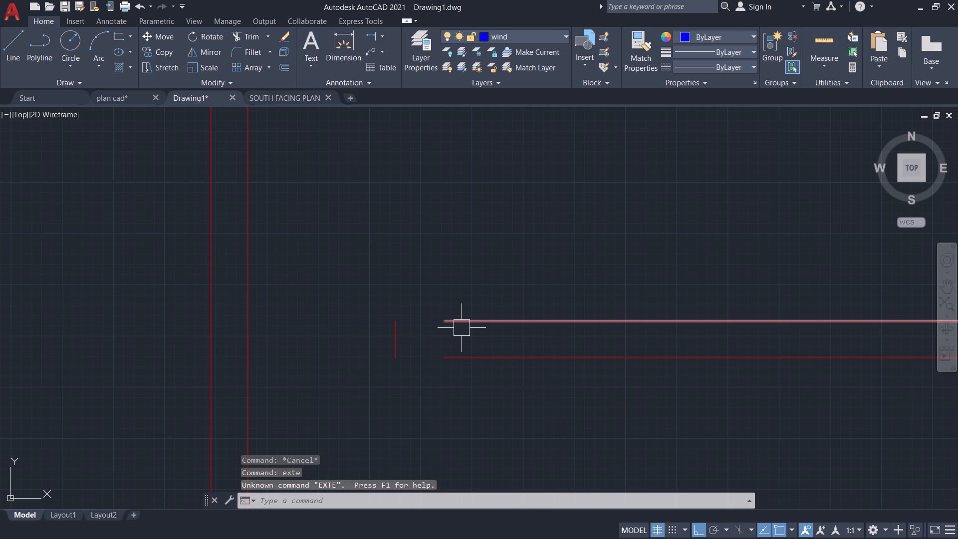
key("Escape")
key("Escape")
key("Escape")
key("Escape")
Extend both lines of the copied plan's horizontal wall beside the staircase to the offset end cap.
left_click(364, 497)
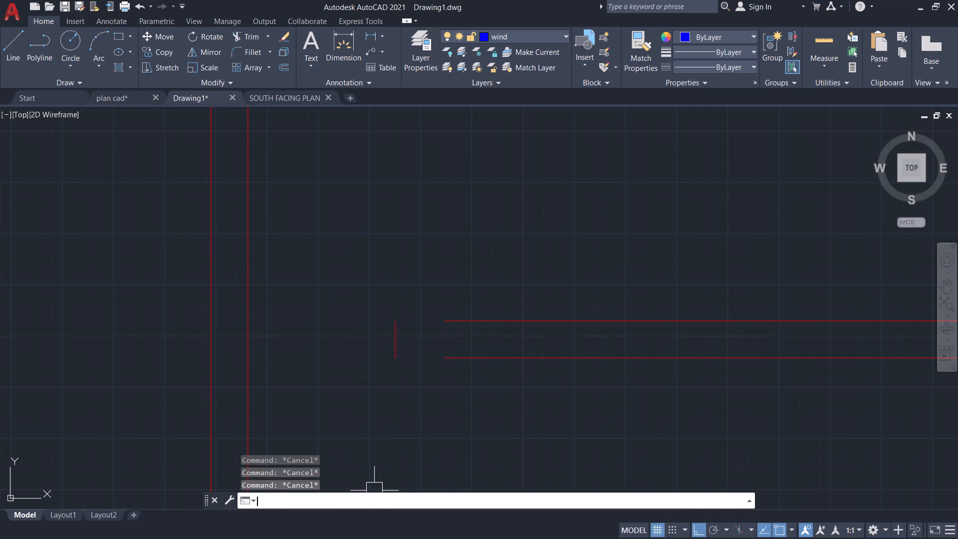
type("ext")
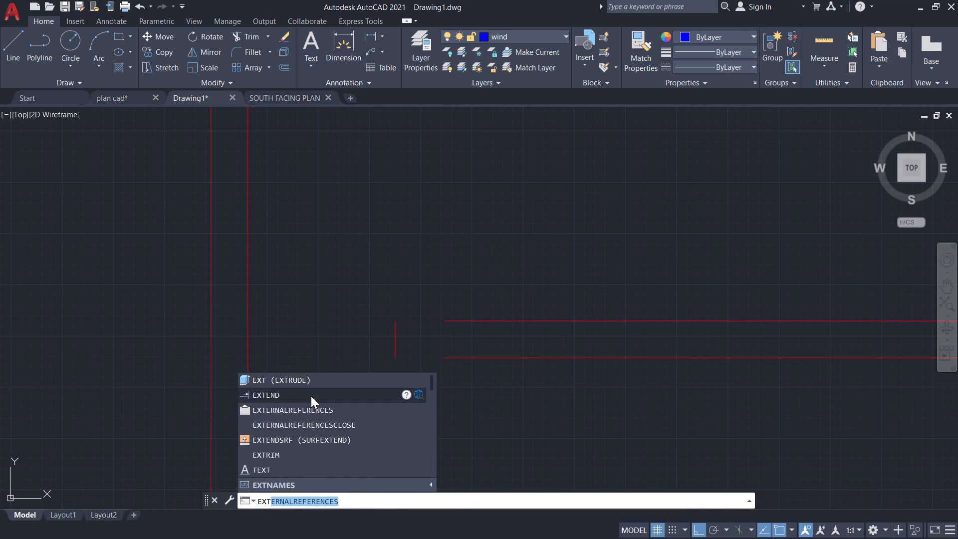
left_click_drag(311, 396, 321, 395)
left_click(461, 316)
left_click(462, 352)
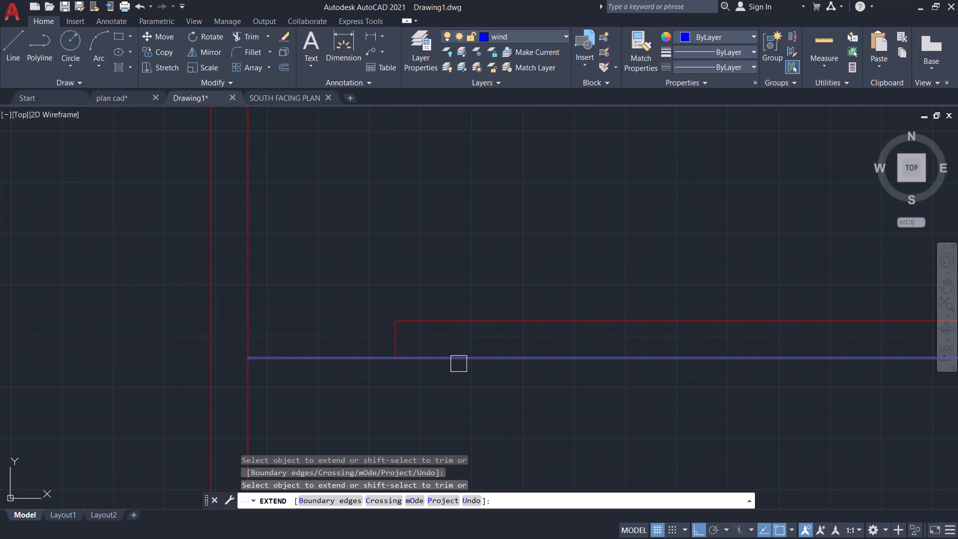
scroll(684, 368, "down", 4)
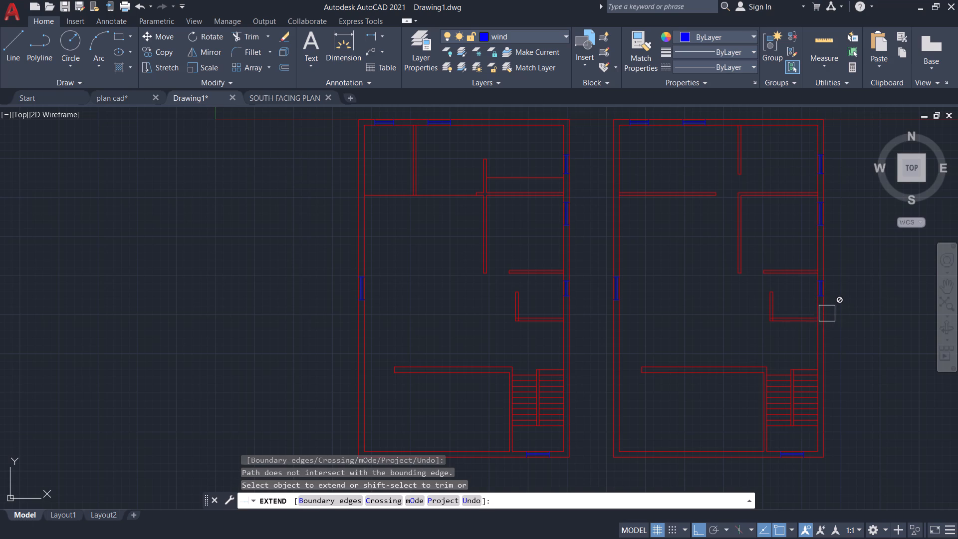
scroll(792, 472, "up", 2)
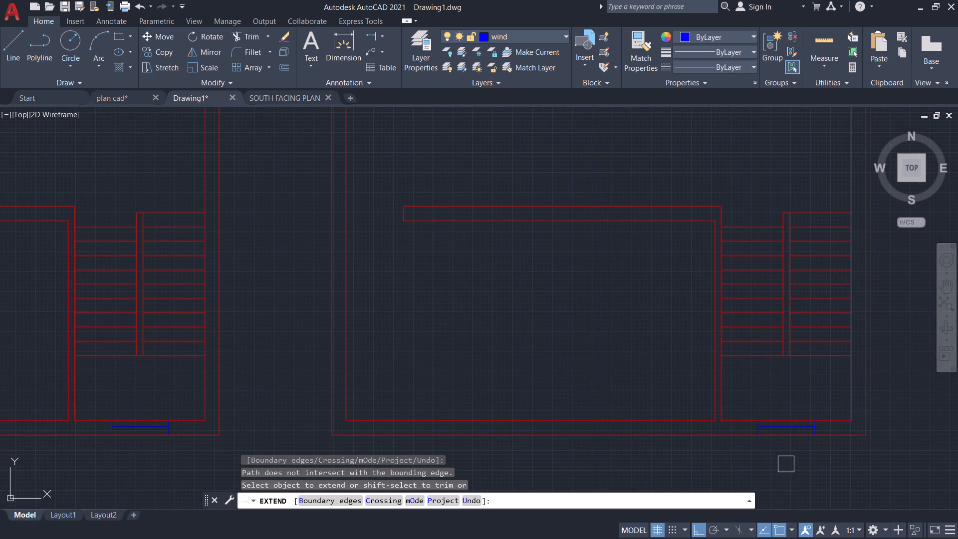
scroll(786, 464, "down", 1)
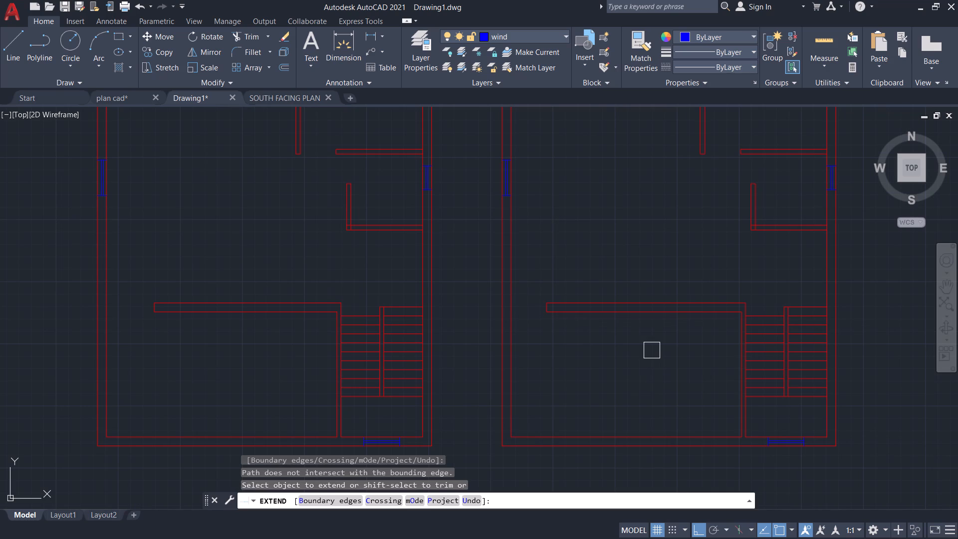
middle_click_drag(652, 353, 670, 476)
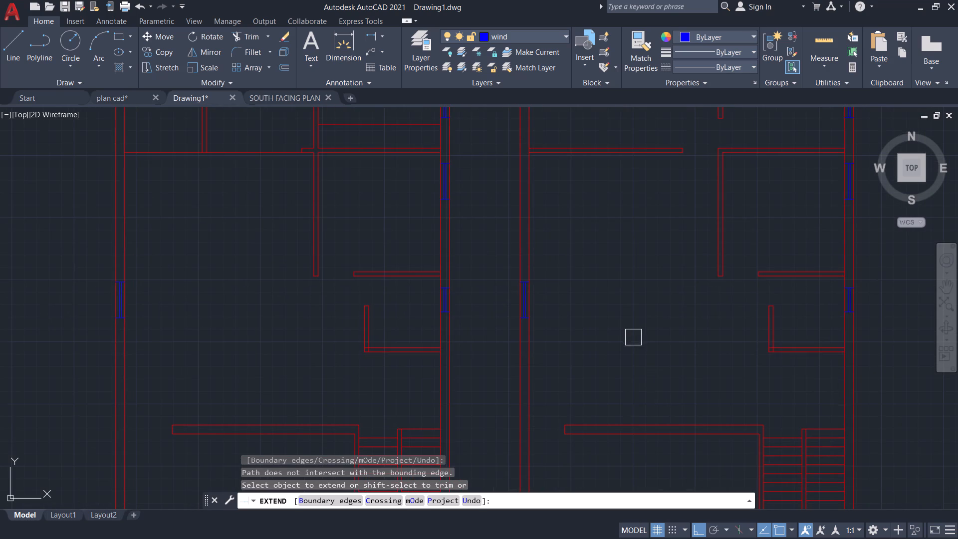
key("Escape")
Trim the inner right-wall line between the partition lines at two partition junctions in the original plan.
type("tr")
key("Return")
key("Return")
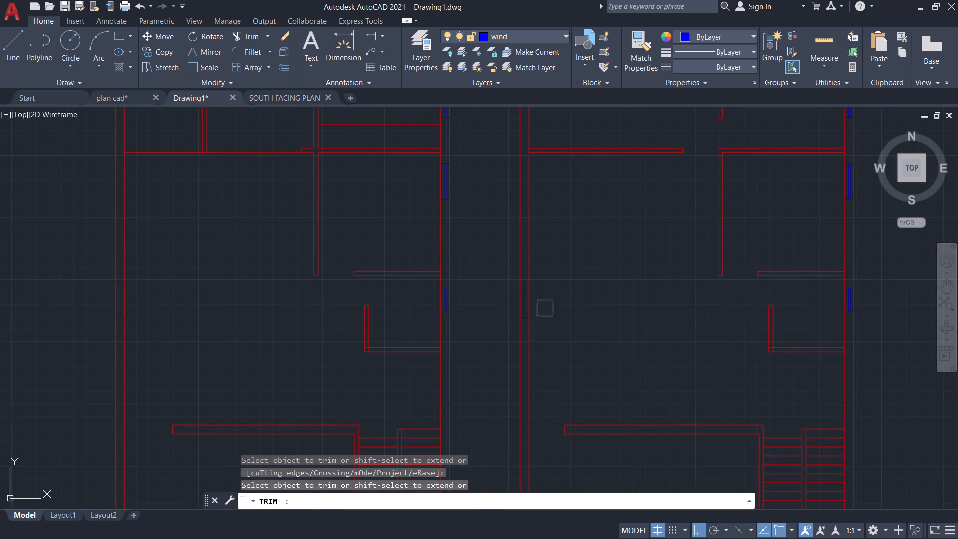
scroll(433, 269, "up", 3)
left_click(440, 249)
scroll(461, 260, "down", 4)
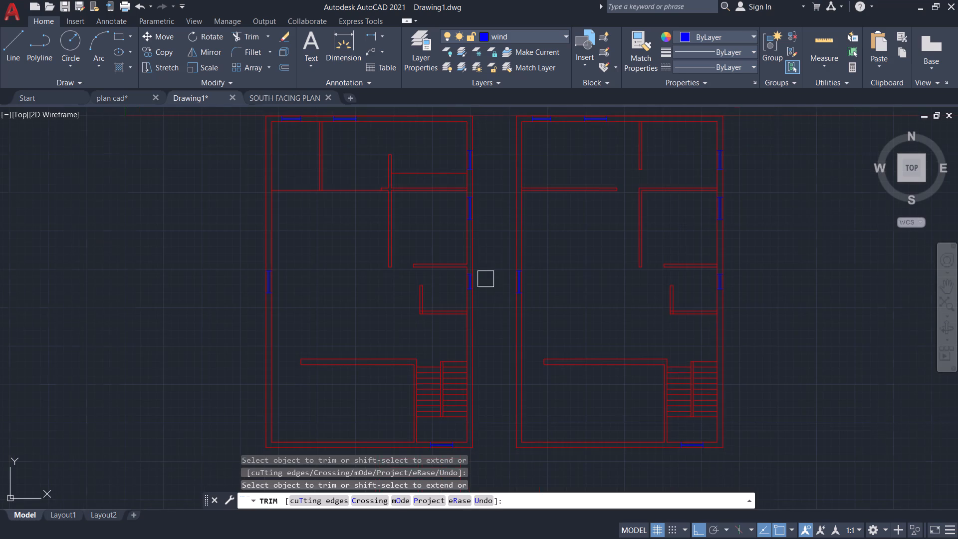
scroll(466, 202, "up", 5)
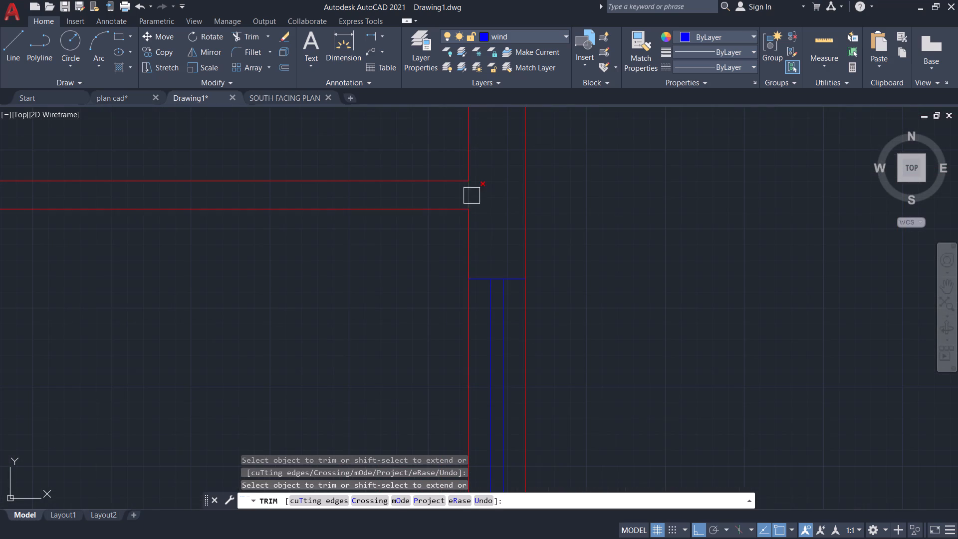
left_click(471, 194)
scroll(473, 200, "down", 6)
Trim the copied plan's inner right-wall line between the partition lines at its three horizontal partition junctions.
scroll(617, 218, "up", 5)
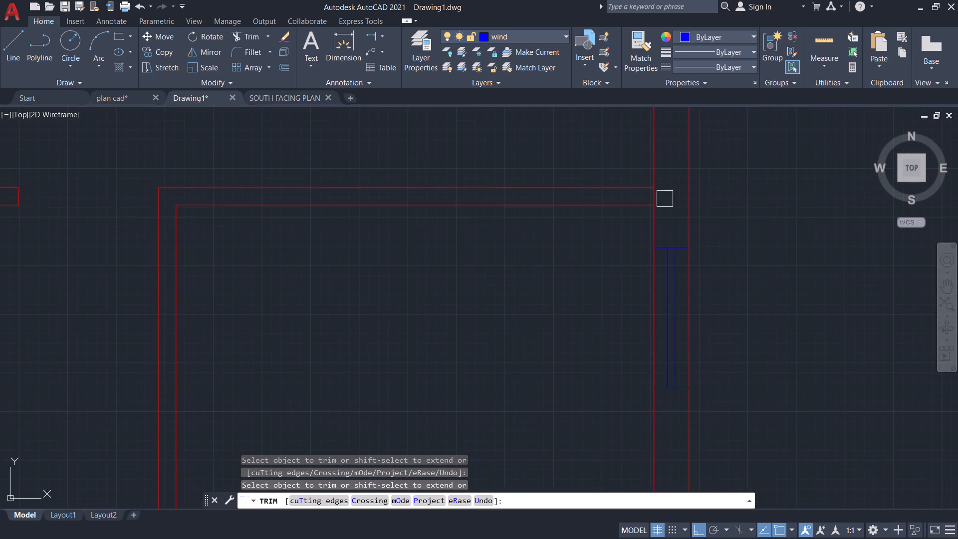
scroll(661, 196, "up", 2)
left_click(636, 194)
scroll(640, 196, "down", 5)
scroll(652, 335, "up", 3)
scroll(590, 280, "up", 3)
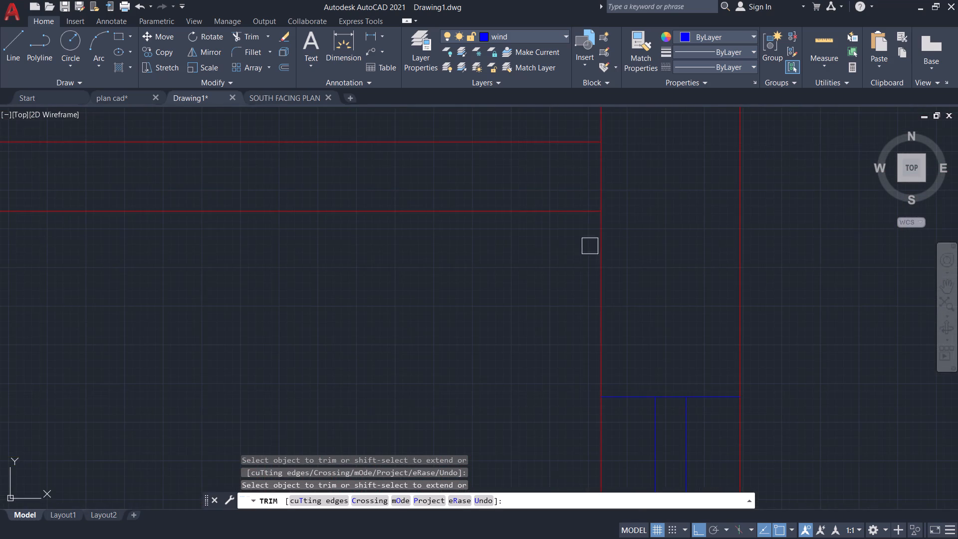
left_click(601, 175)
scroll(610, 185, "down", 5)
scroll(618, 311, "up", 5)
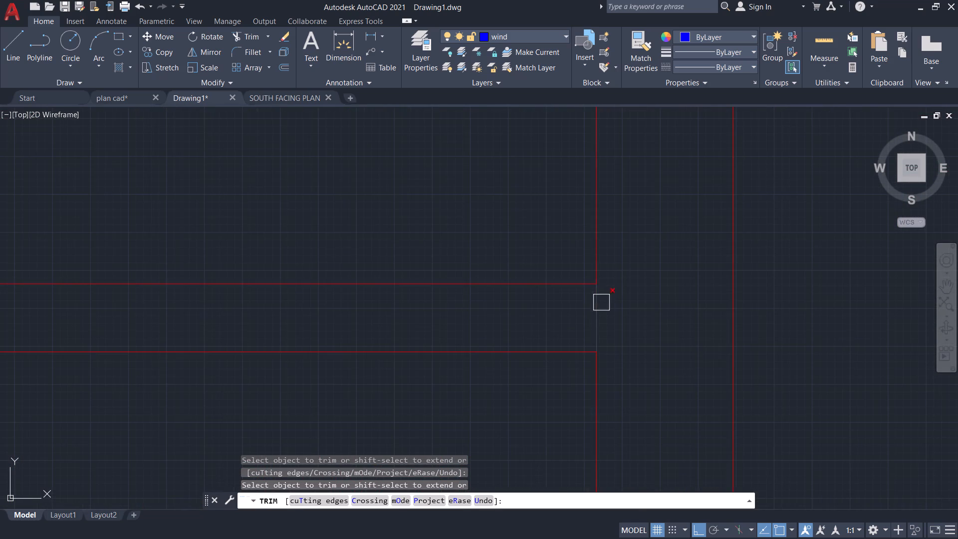
left_click(595, 299)
scroll(597, 299, "down", 6)
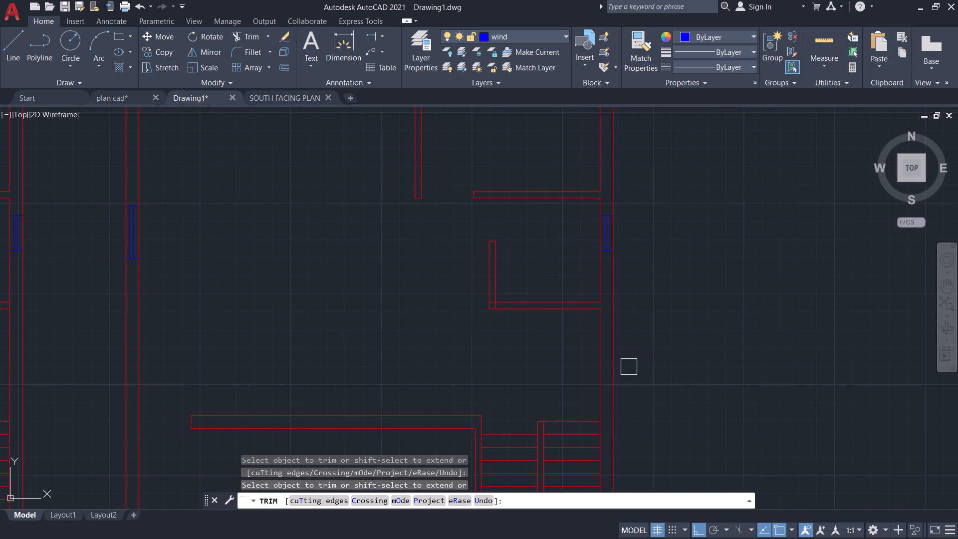
scroll(629, 379, "down", 2)
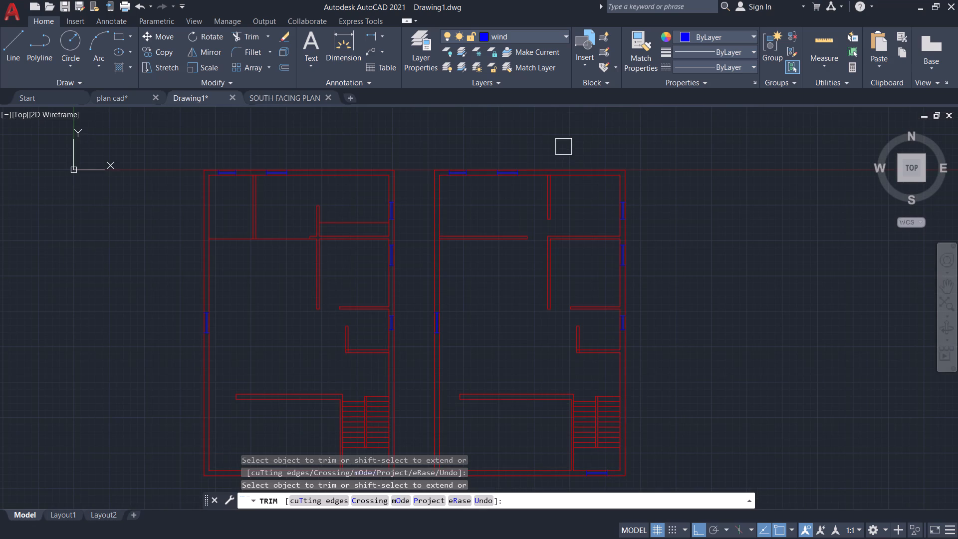
scroll(567, 181, "up", 3)
middle_click_drag(539, 180, 579, 314)
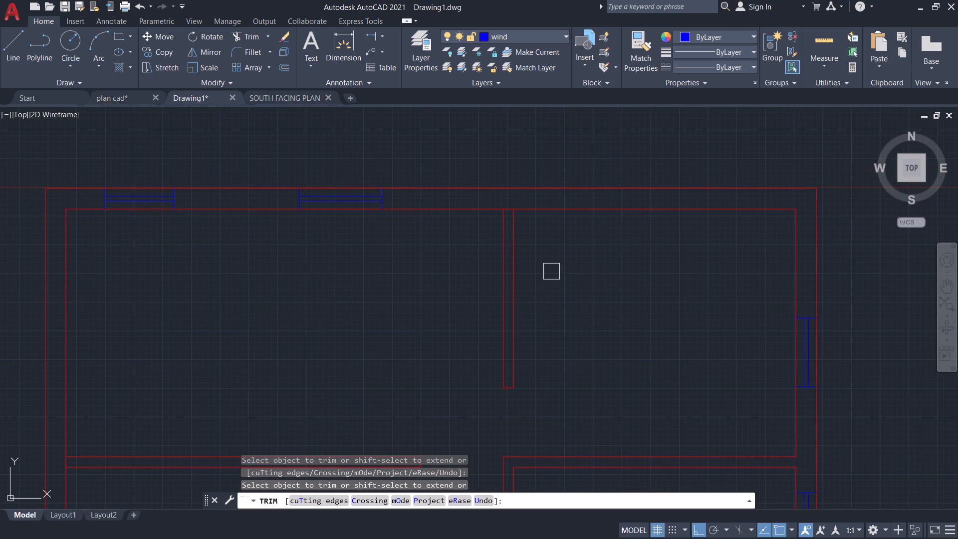
middle_click_drag(593, 298, 517, 243)
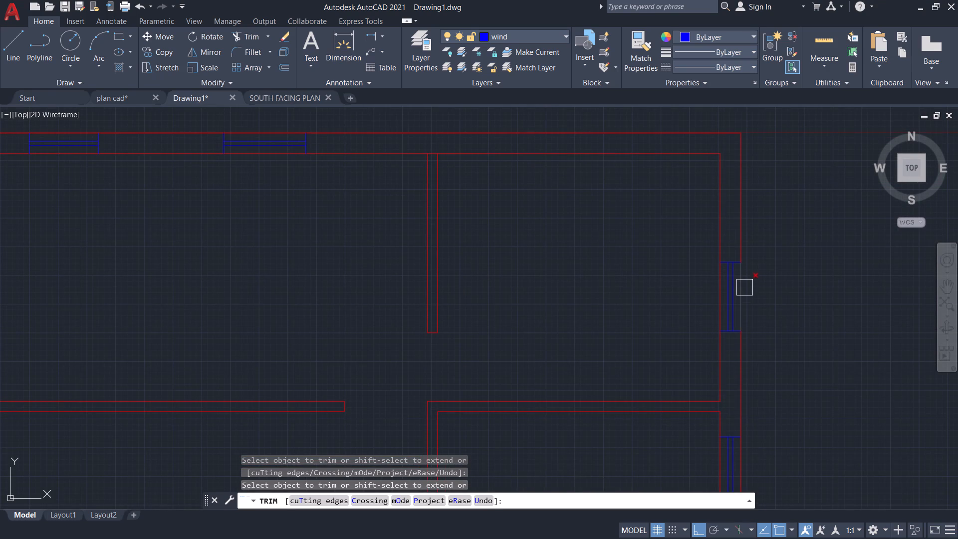
key("Escape")
Erase the window in the right outer wall of the copied plan's upper-right room.
middle_click_drag(777, 320, 738, 319)
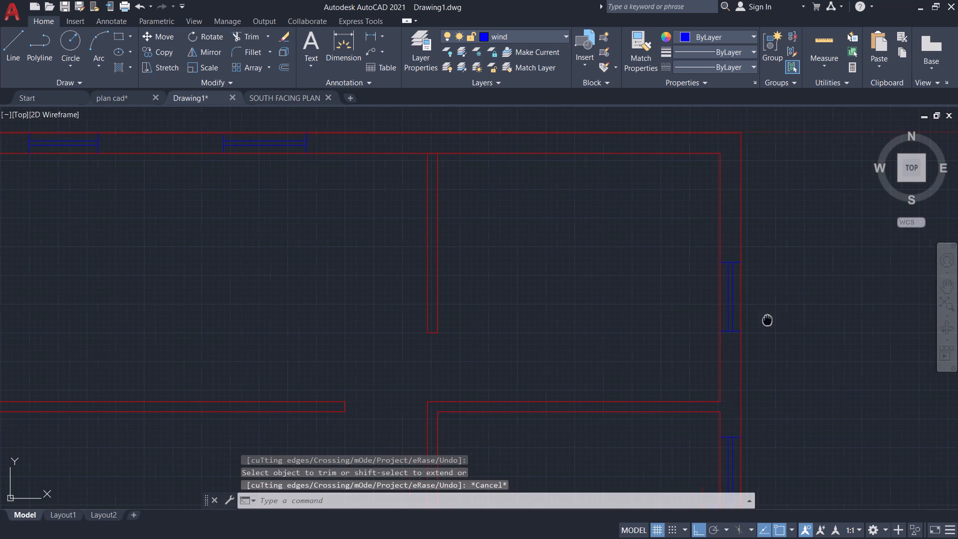
middle_click_drag(738, 319, 690, 310)
scroll(639, 327, "up", 2)
left_click_drag(651, 331, 646, 318)
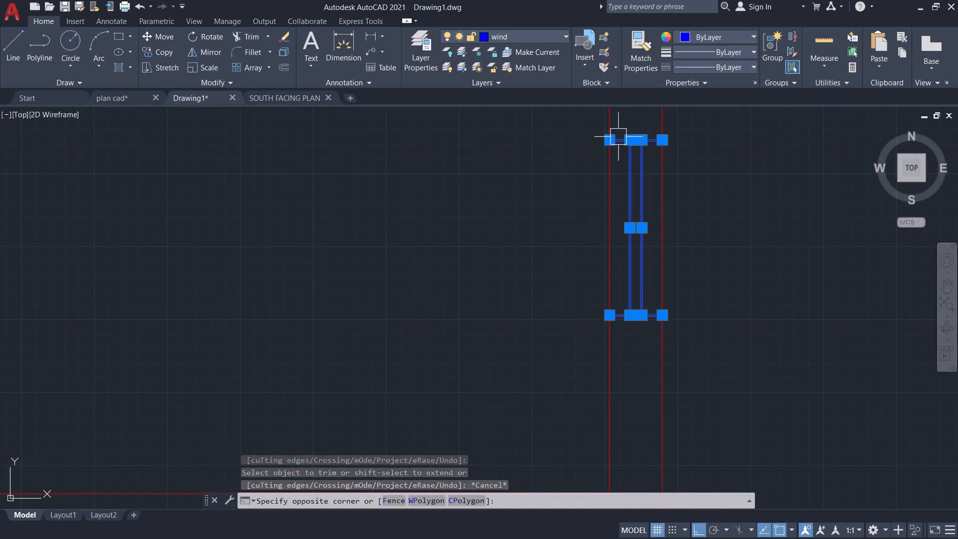
left_click(618, 137)
key("Delete")
Remove the inner right and inner top wall lines of the copied plan's upper-right room.
scroll(646, 191, "down", 2)
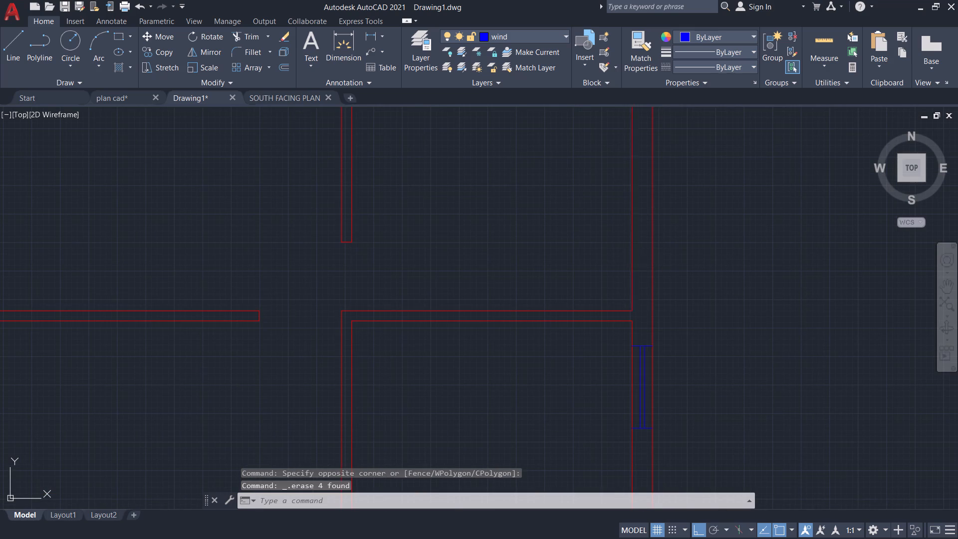
left_click(633, 263)
key("Delete")
scroll(635, 264, "down", 1)
middle_click_drag(636, 271, 635, 428)
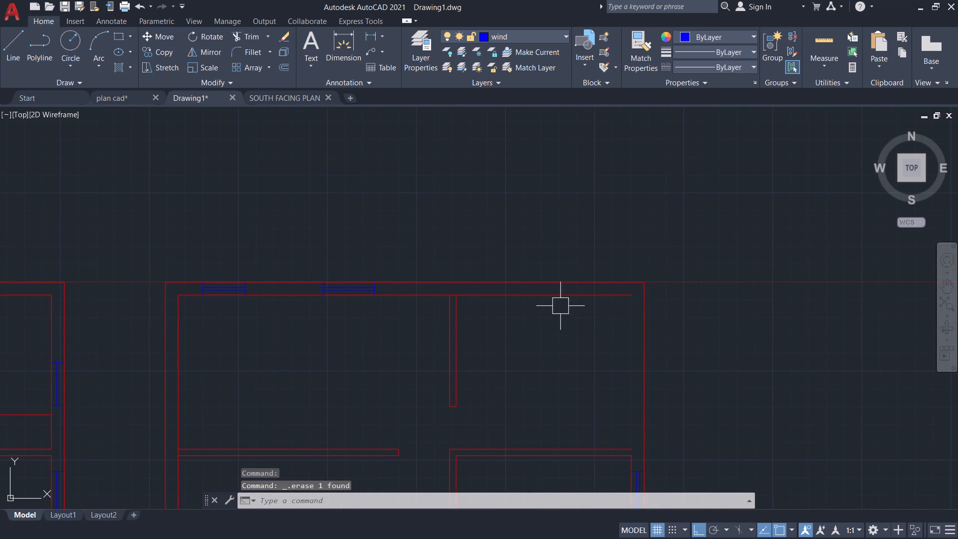
key("Escape")
type("tr")
key("Return")
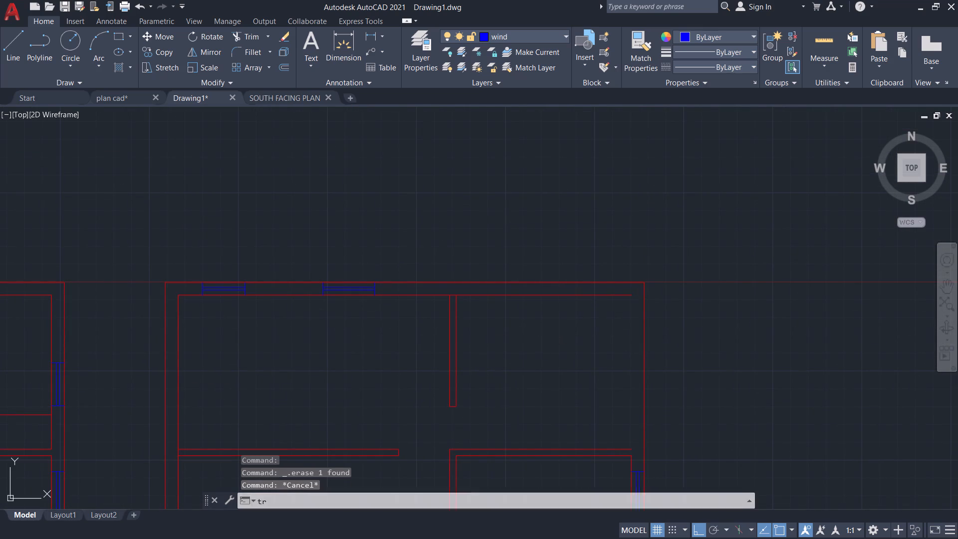
key("Return")
left_click(532, 297)
key("Escape")
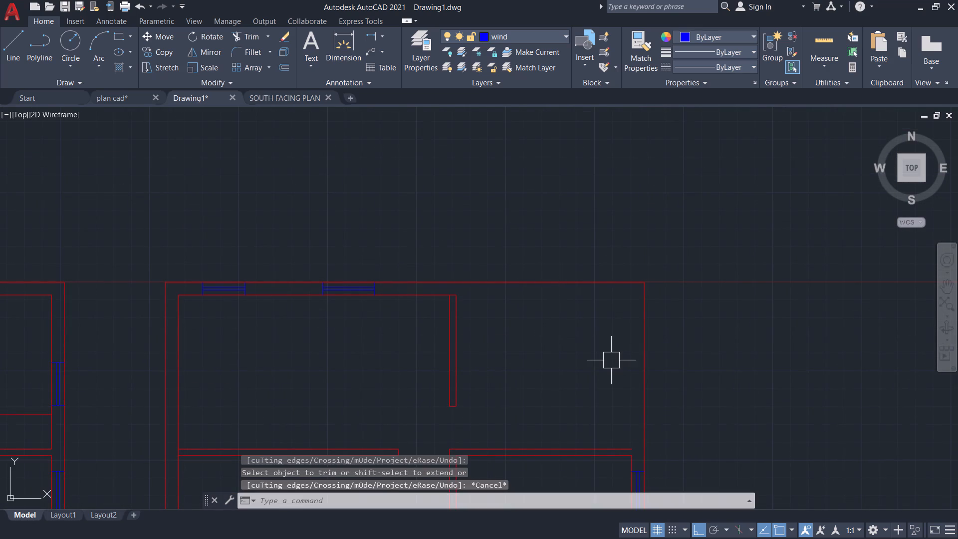
key("Escape")
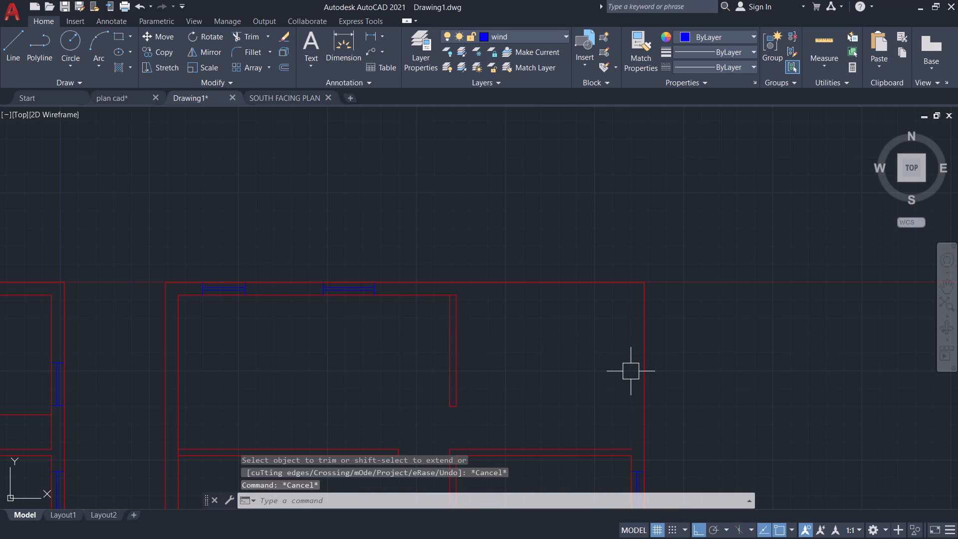
Offset the copied plan's outer right and outer top wall lines 4.5" inward at the upper-right room.
type("of")
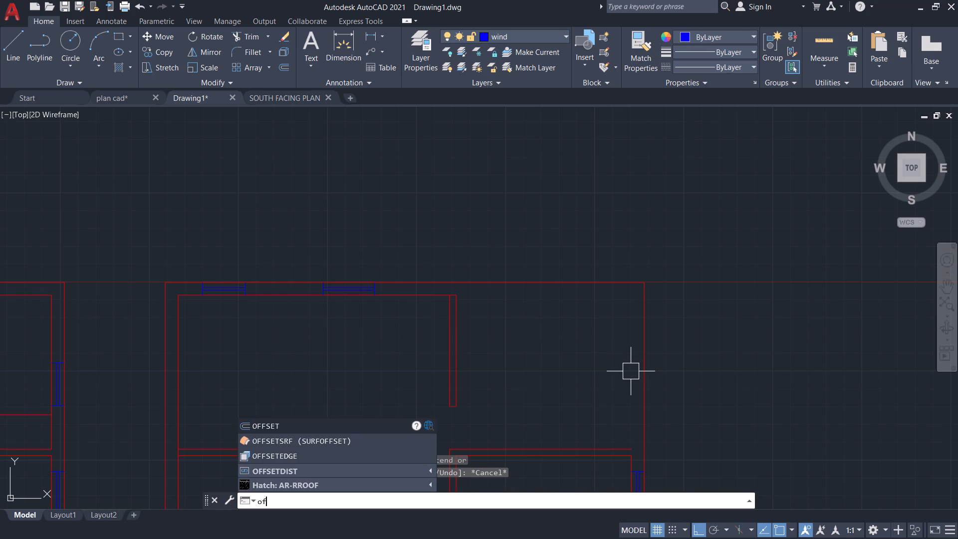
key("Return")
type("4.5\"")
key("Return")
left_click_drag(645, 384, 643, 383)
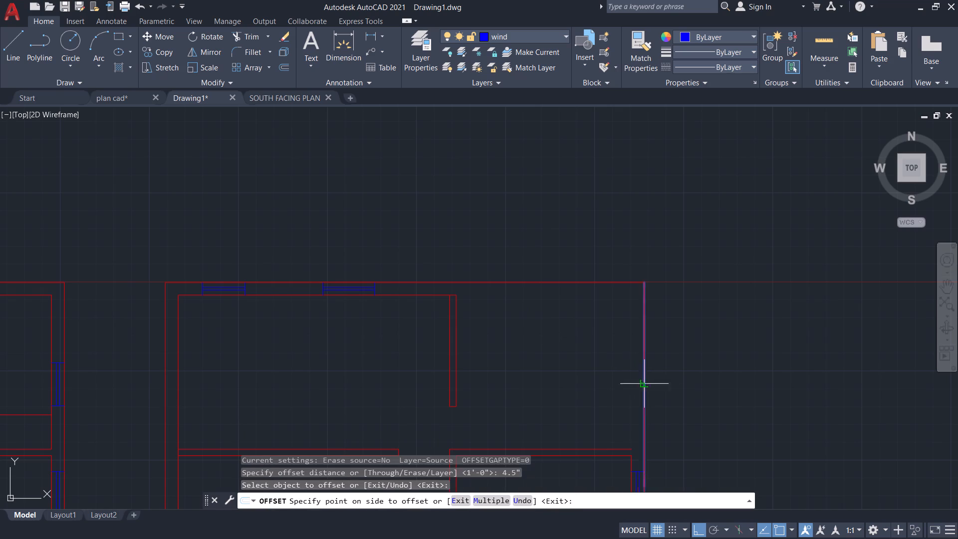
left_click_drag(643, 383, 632, 381)
left_click(603, 373)
left_click(577, 286)
left_click(579, 333)
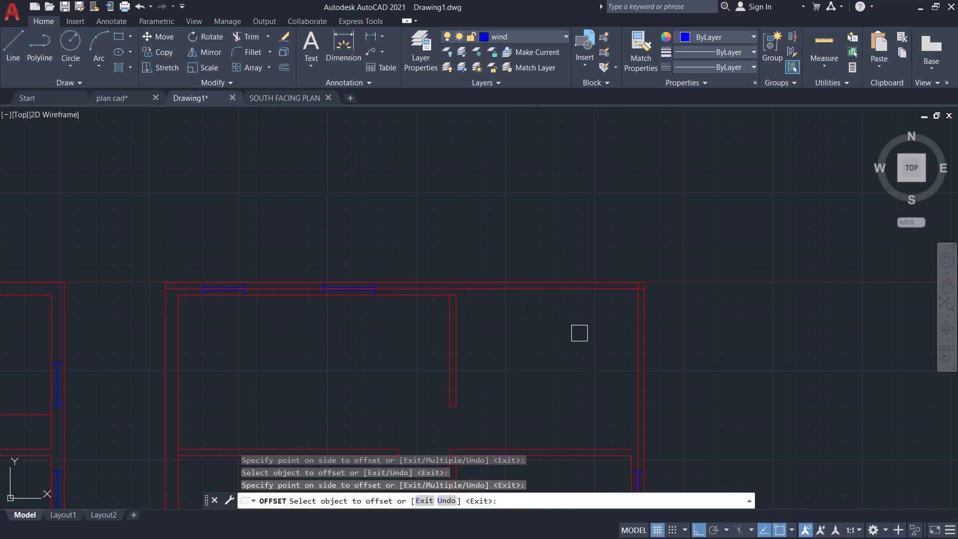
key("Escape")
key("Escape")
key("Escape")
Fillet the offset wall lines into square corners with the room's vertical partition, its bottom partition and each other.
key("f")
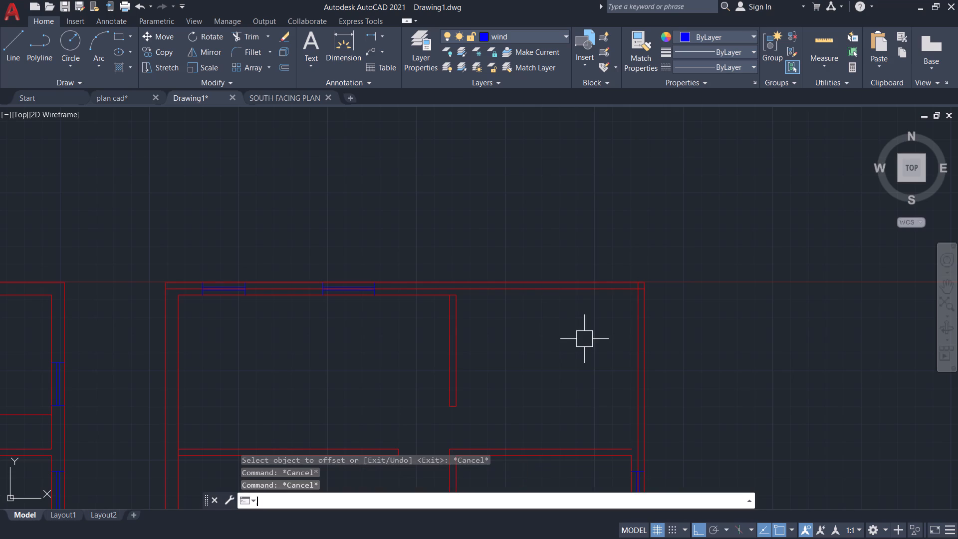
key("Return")
left_click(458, 309)
left_click(472, 294)
key("Escape")
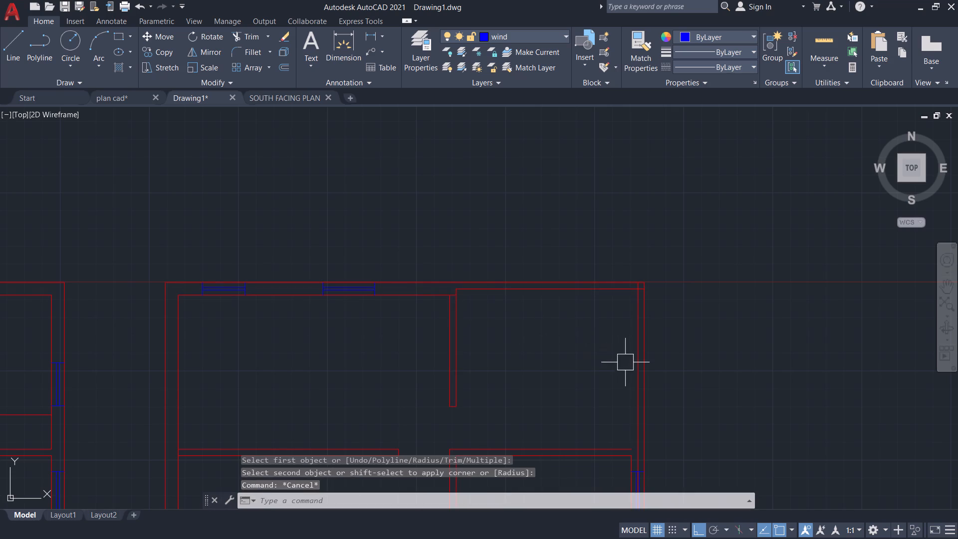
key("space")
left_click(619, 444)
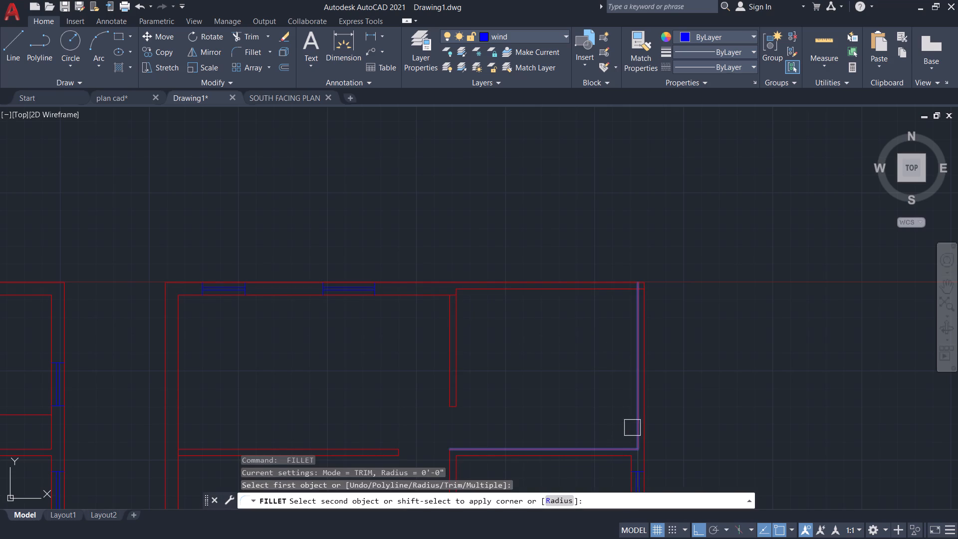
left_click(632, 427)
scroll(774, 392, "down", 1)
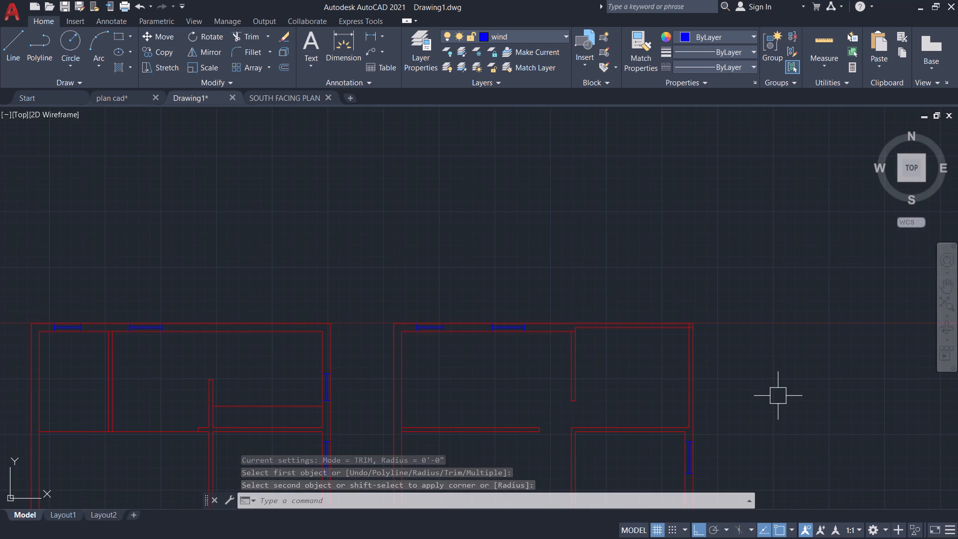
key("Escape")
key("f")
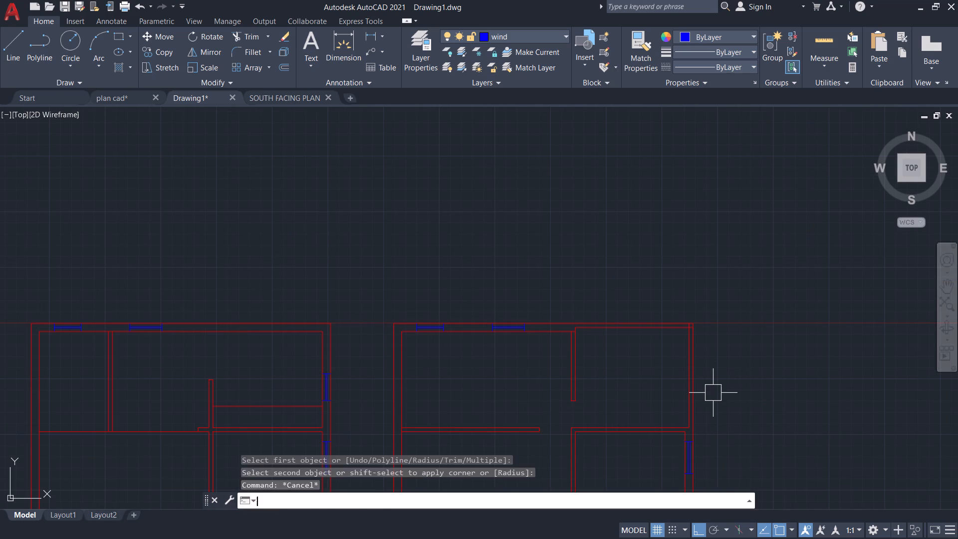
key("Return")
scroll(664, 351, "up", 2)
left_click(713, 318)
left_click(693, 293)
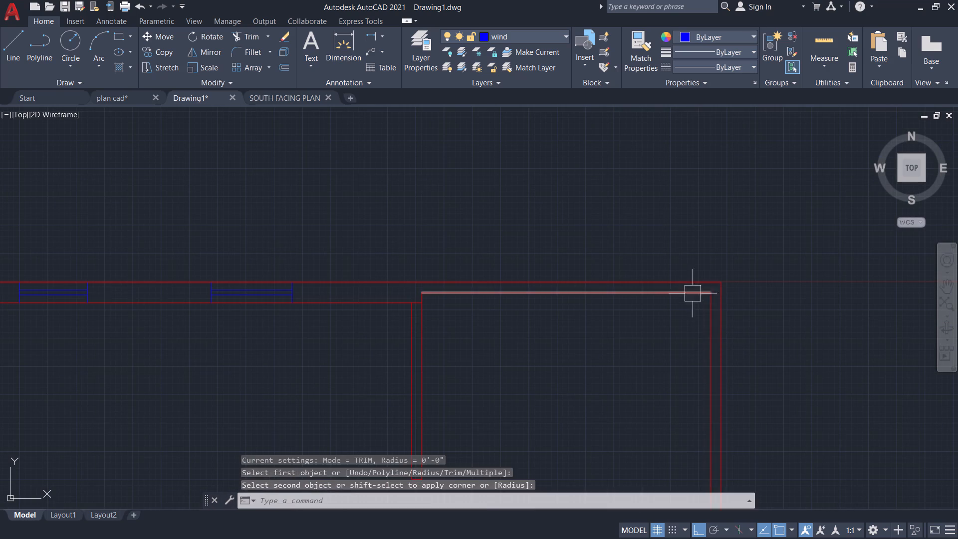
scroll(734, 311, "down", 4)
key("Escape")
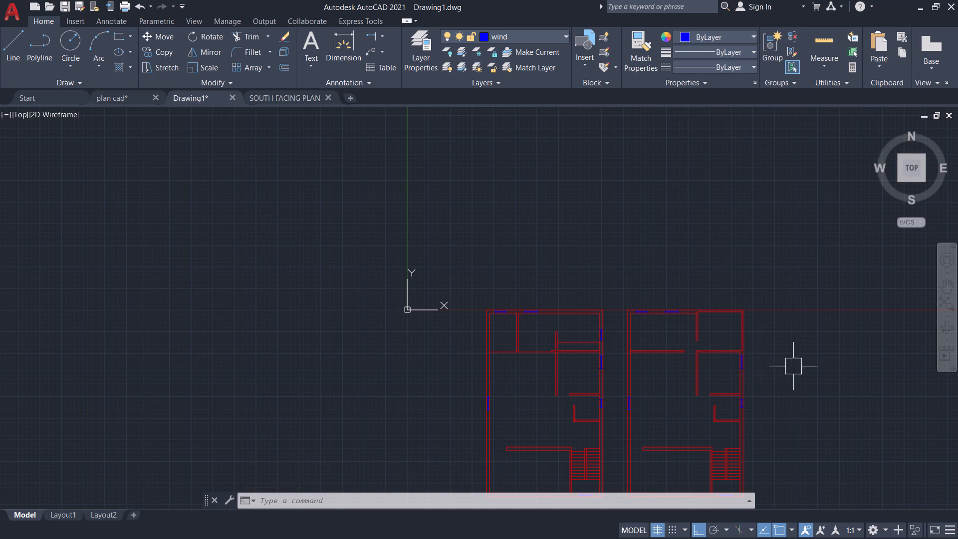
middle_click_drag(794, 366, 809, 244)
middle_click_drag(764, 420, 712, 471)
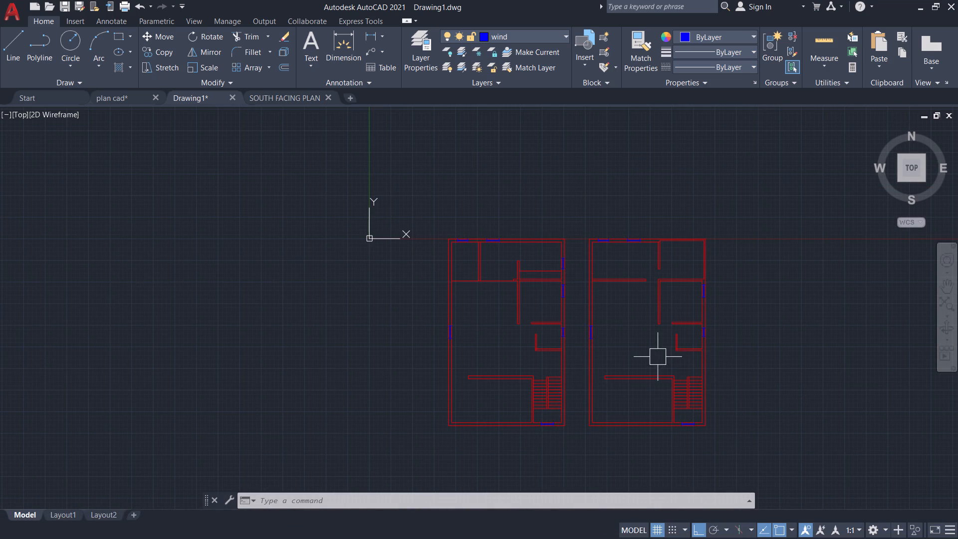
Copy the bedroom's D door from the plan cad drawing into Drawing1, at the lower end of the first plan's middle-right room partition.
middle_click_drag(507, 294, 614, 299)
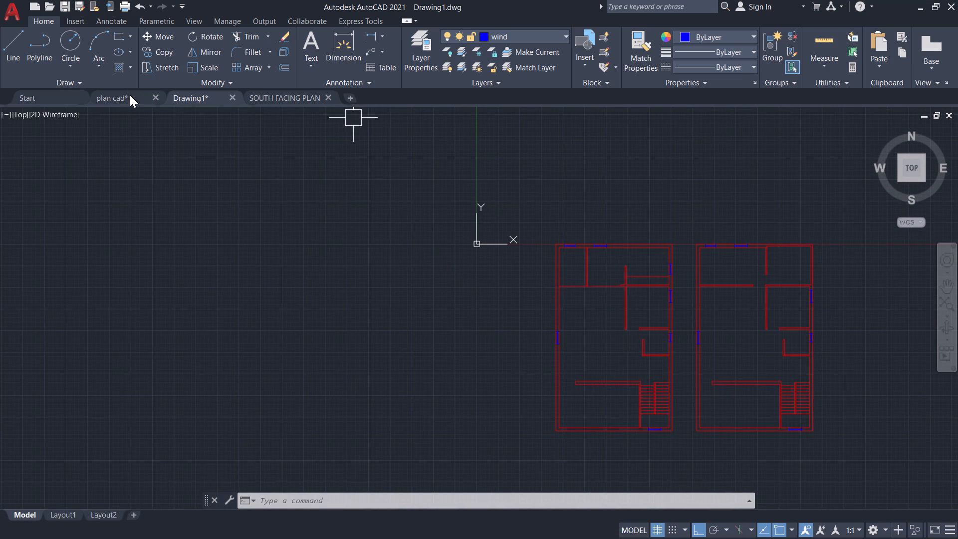
left_click(130, 95)
middle_click_drag(237, 192, 305, 277)
scroll(292, 258, "up", 3)
middle_click_drag(335, 261, 288, 309)
scroll(626, 242, "up", 2)
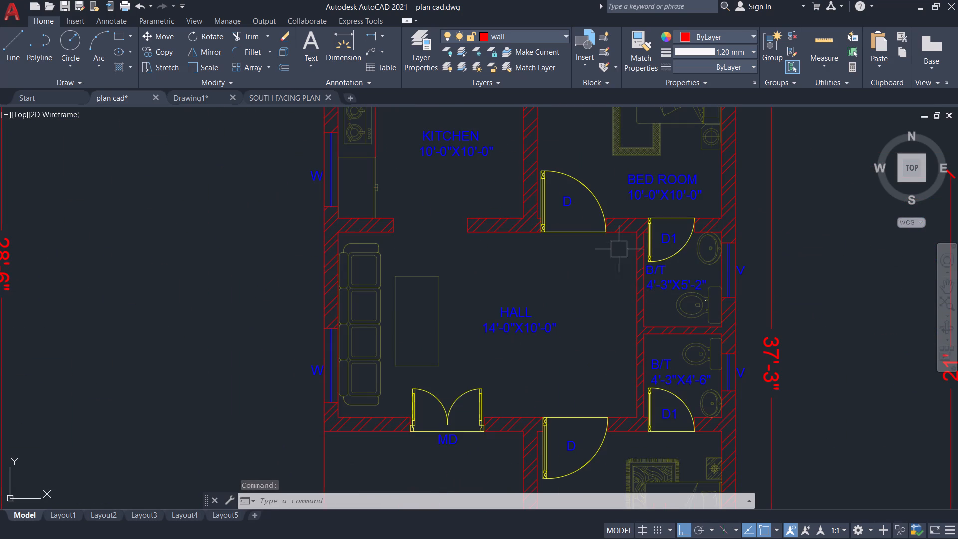
left_click(595, 233)
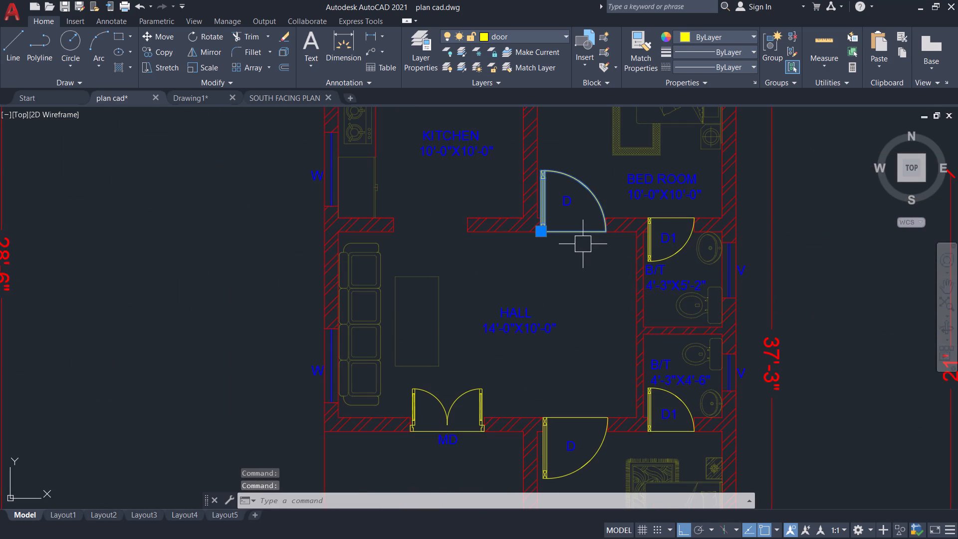
key("ctrl+c")
left_click(209, 101)
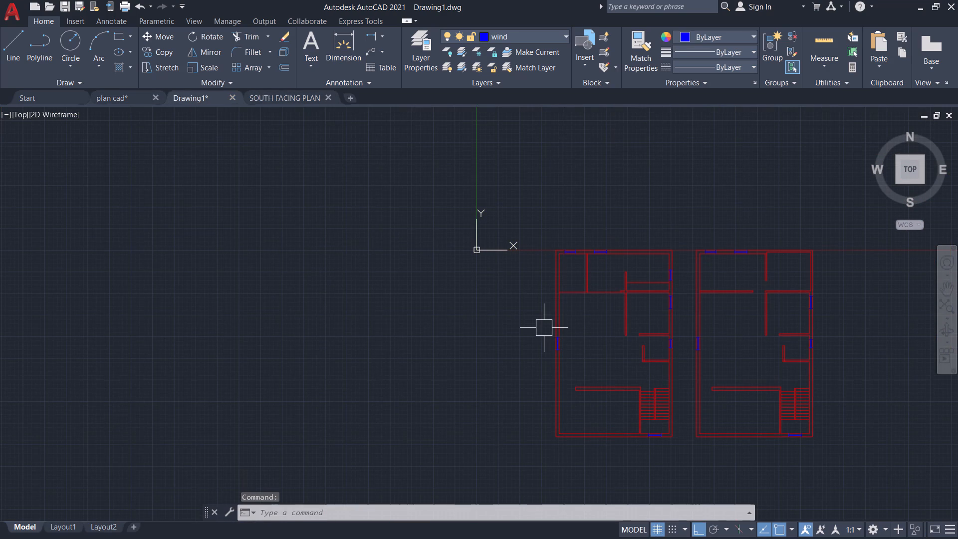
key("ctrl+v")
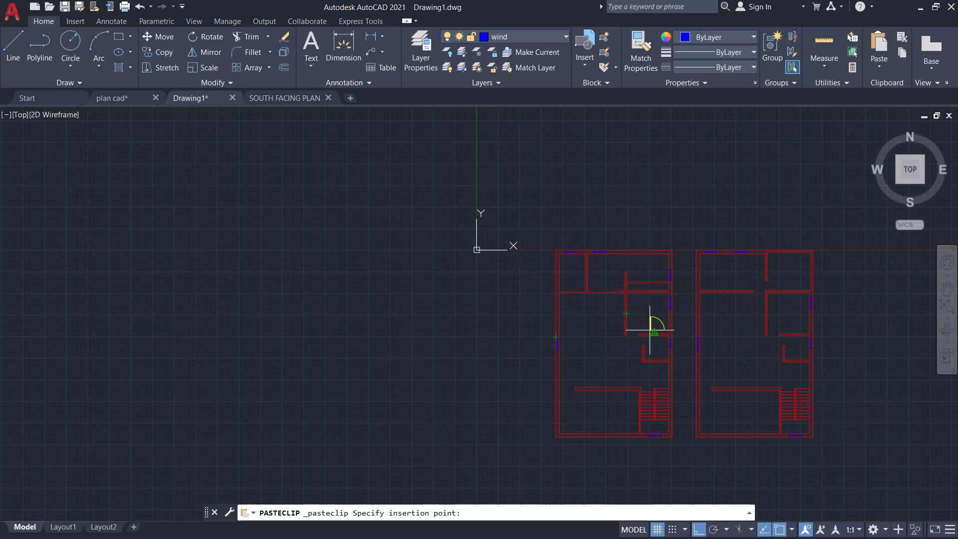
scroll(627, 315, "up", 5)
left_click(579, 416)
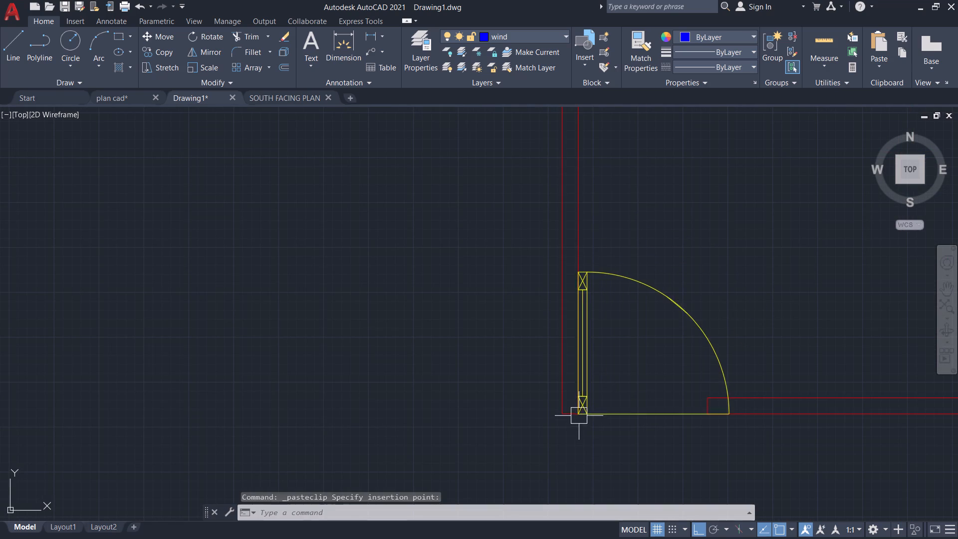
key("Escape")
Scale the pasted door down about its lower-left corner to roughly fit the width of the door opening.
left_click(627, 413)
key("s")
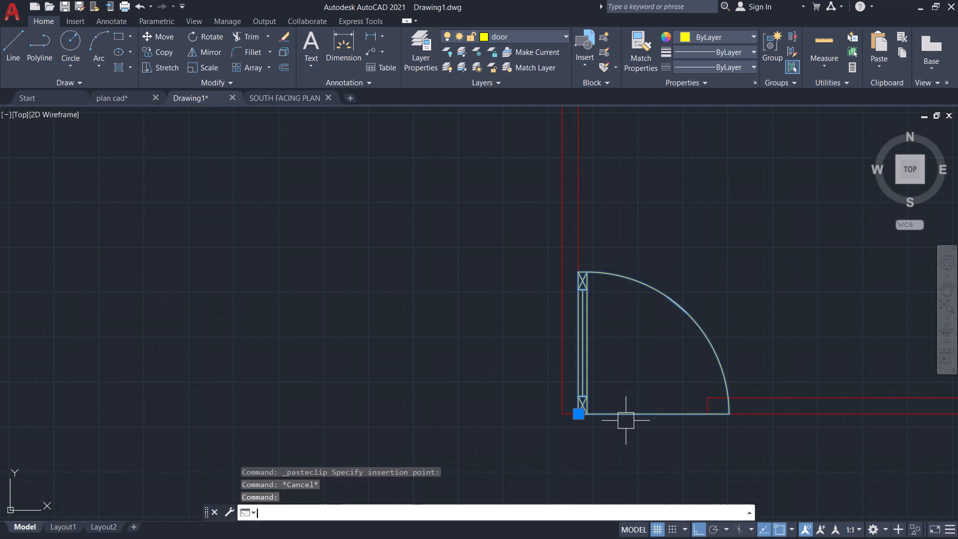
key("c")
key("Return")
left_click(580, 413)
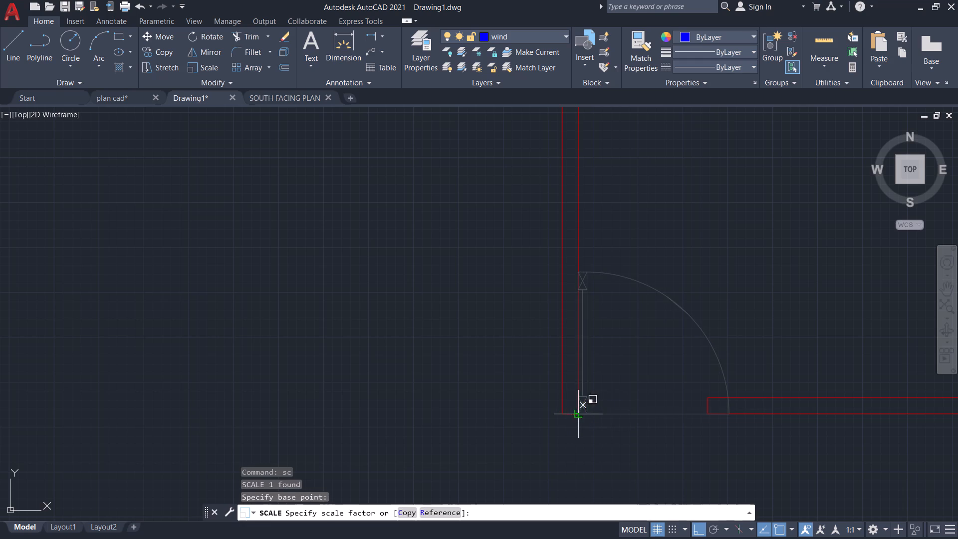
scroll(626, 395, "up", 1)
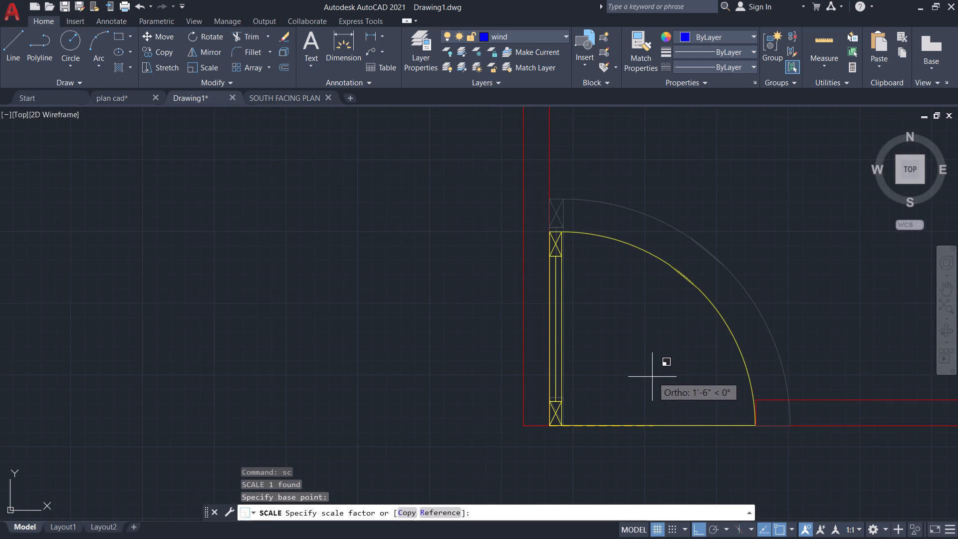
left_click(652, 377)
Scale the door up very slightly about its lower-left corner to narrow the remaining gap at the opening's right jamb.
scroll(697, 434, "up", 3)
scroll(835, 421, "up", 1)
middle_click_drag(835, 421, 638, 424)
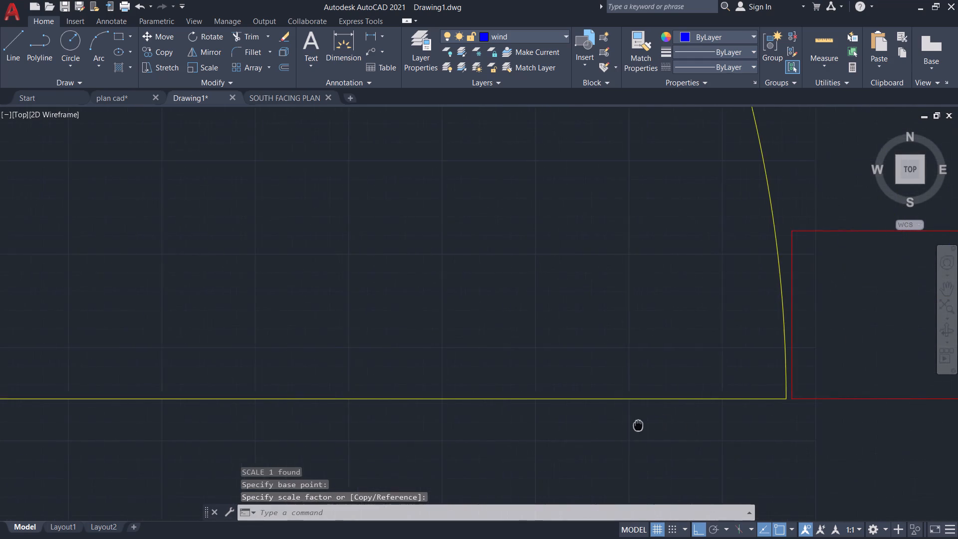
middle_click_drag(638, 424, 638, 424)
scroll(728, 417, "down", 3)
middle_click_drag(524, 426, 573, 419)
scroll(516, 410, "up", 3)
middle_click_drag(382, 398, 497, 417)
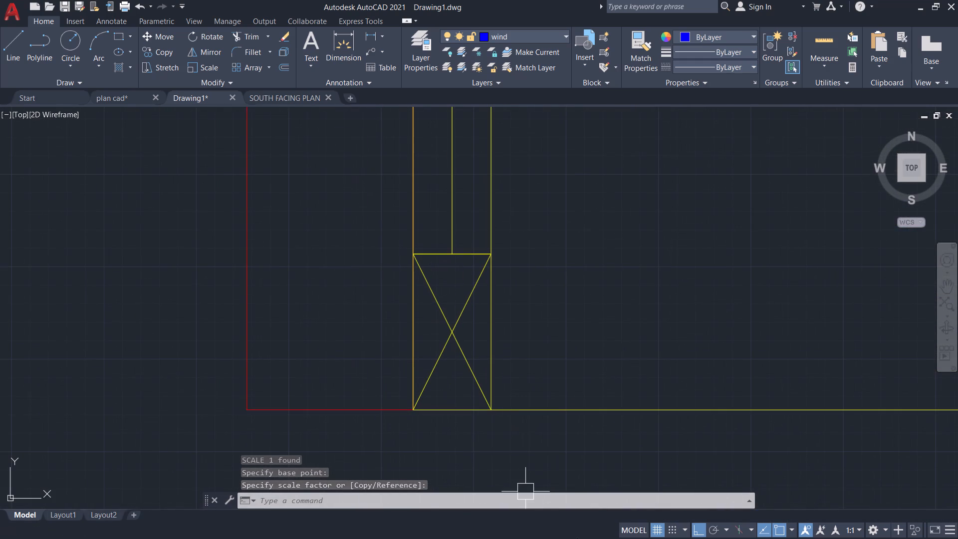
scroll(462, 430, "up", 3)
left_click(313, 353)
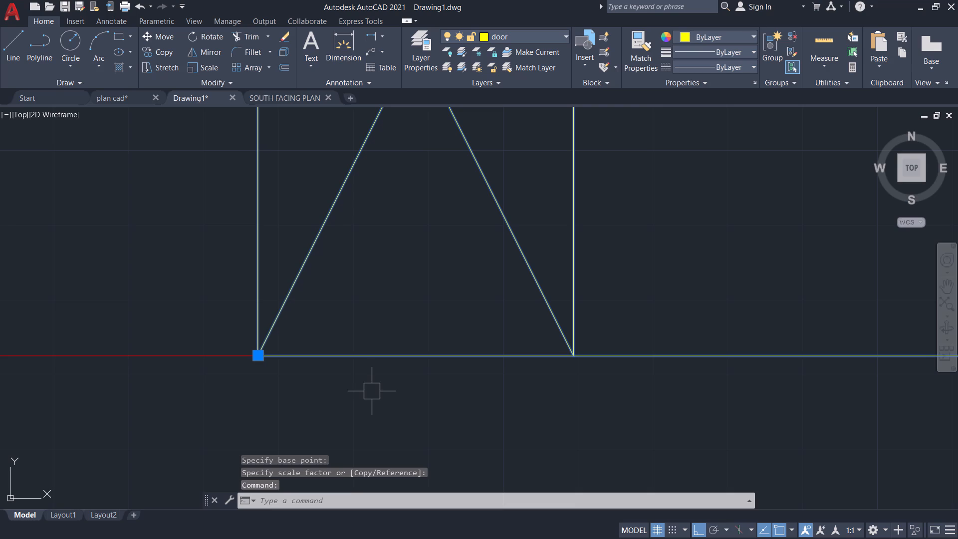
key("s")
key("c")
key("Return")
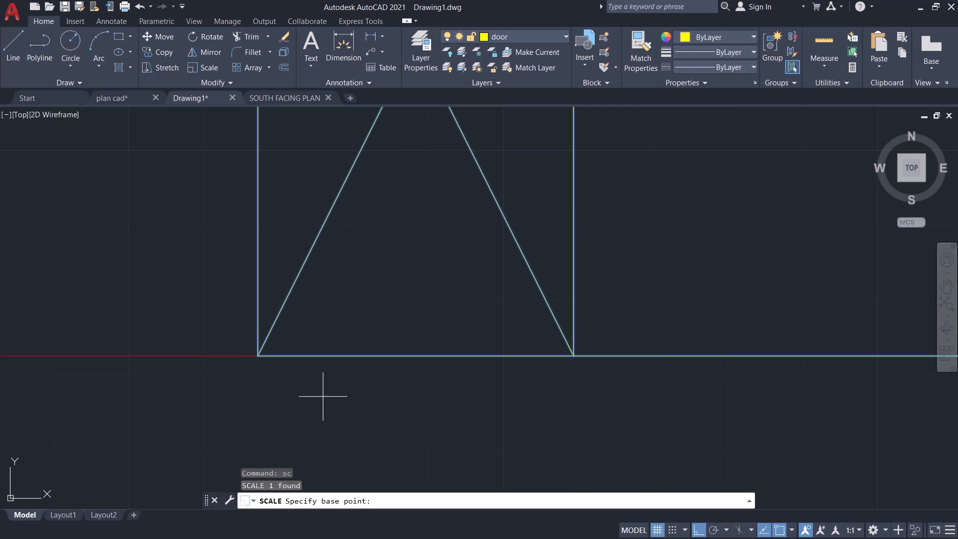
left_click_drag(257, 354, 267, 354)
scroll(579, 321, "down", 1)
middle_click_drag(587, 340, 342, 344)
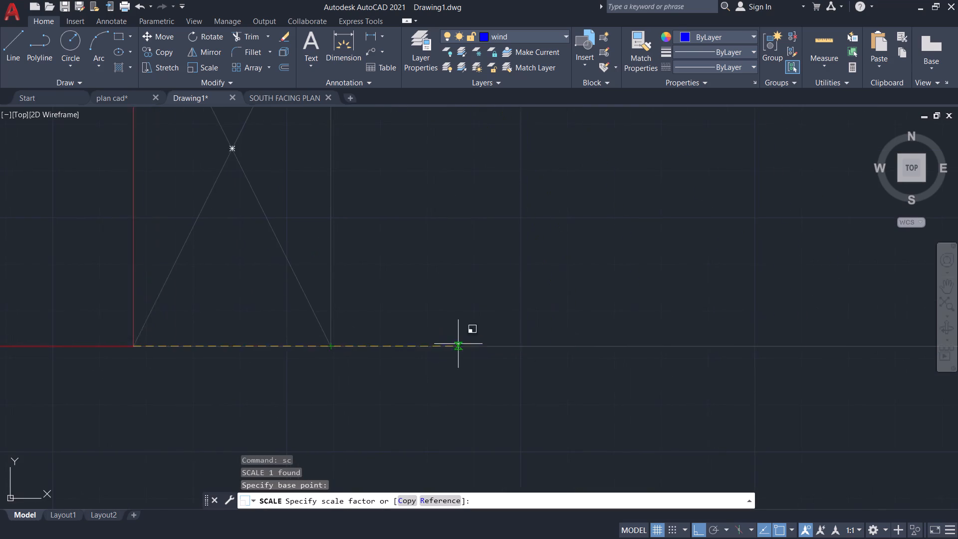
middle_click_drag(469, 343, 109, 342)
scroll(241, 337, "down", 3)
middle_click_drag(323, 351, 81, 353)
scroll(297, 354, "up", 1)
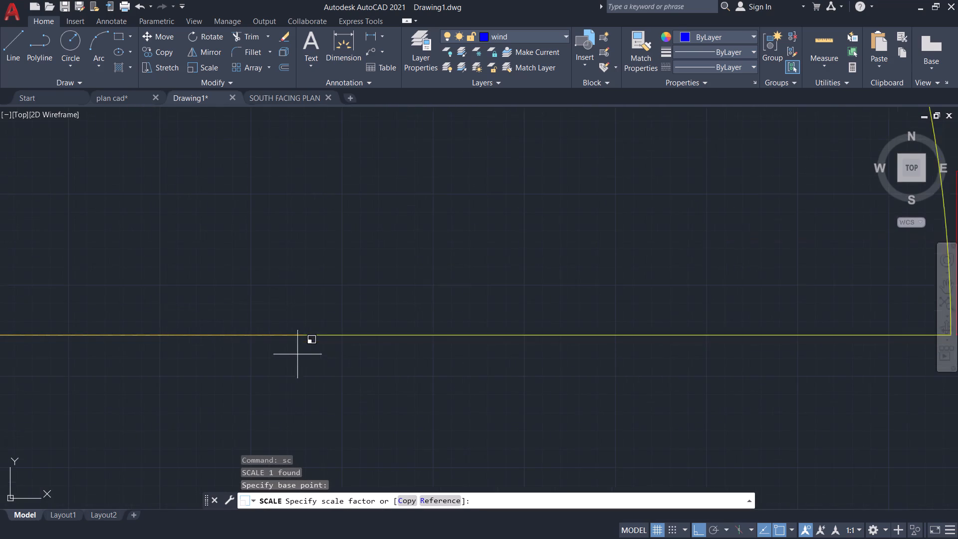
scroll(284, 350, "up", 1)
middle_click_drag(282, 350, 0, 366)
scroll(100, 354, "down", 3)
middle_click_drag(162, 351, 133, 361)
middle_click_drag(138, 359, 311, 383)
scroll(138, 359, "down", 1)
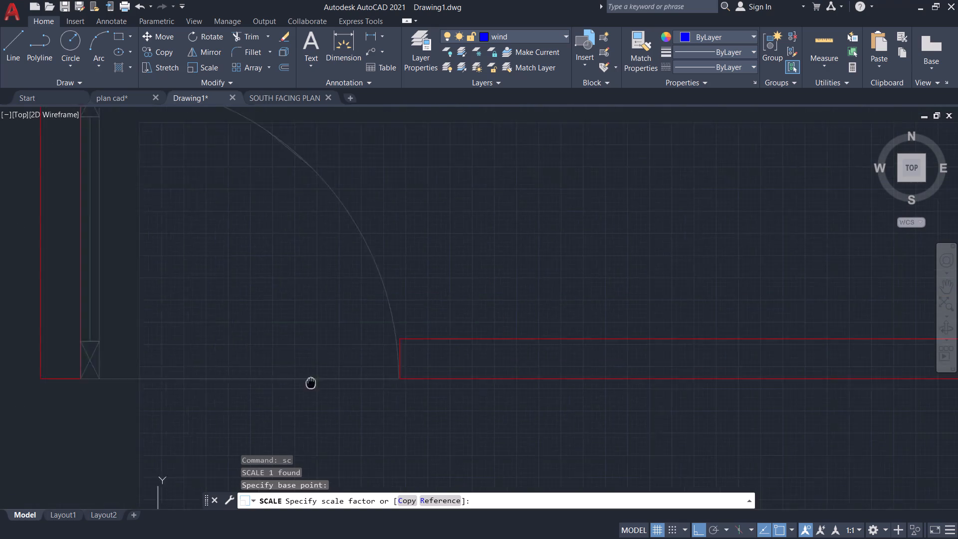
middle_click_drag(311, 383, 495, 401)
scroll(491, 402, "up", 2)
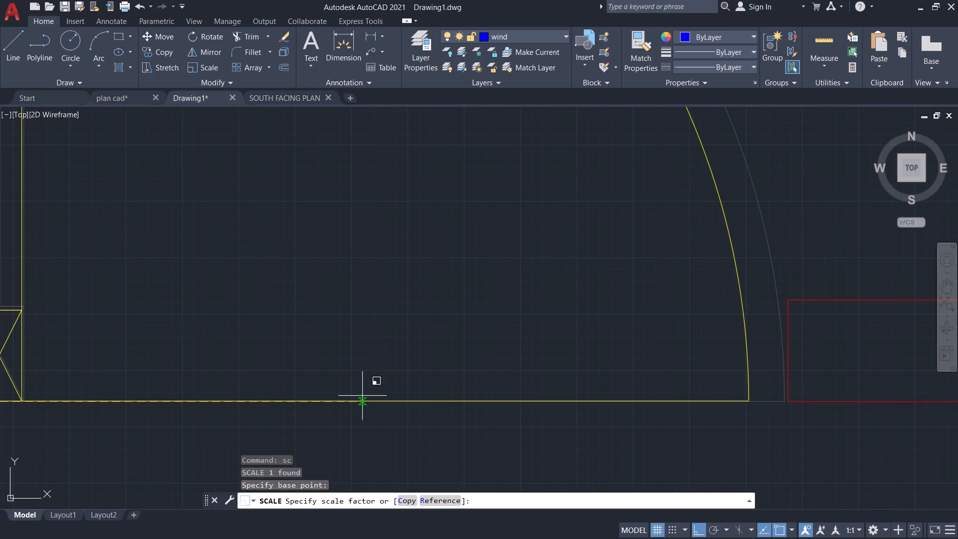
left_click(381, 396)
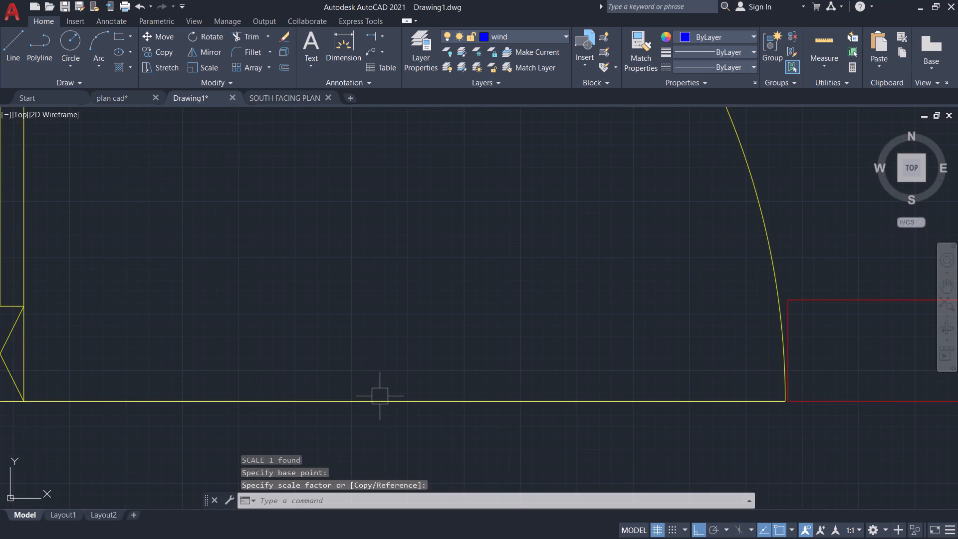
Move the door slightly to the right so its free edge meets the opening's right jamb.
scroll(417, 398, "down", 1)
scroll(478, 414, "down", 1)
scroll(579, 406, "up", 1)
scroll(135, 387, "up", 1)
left_click(125, 409)
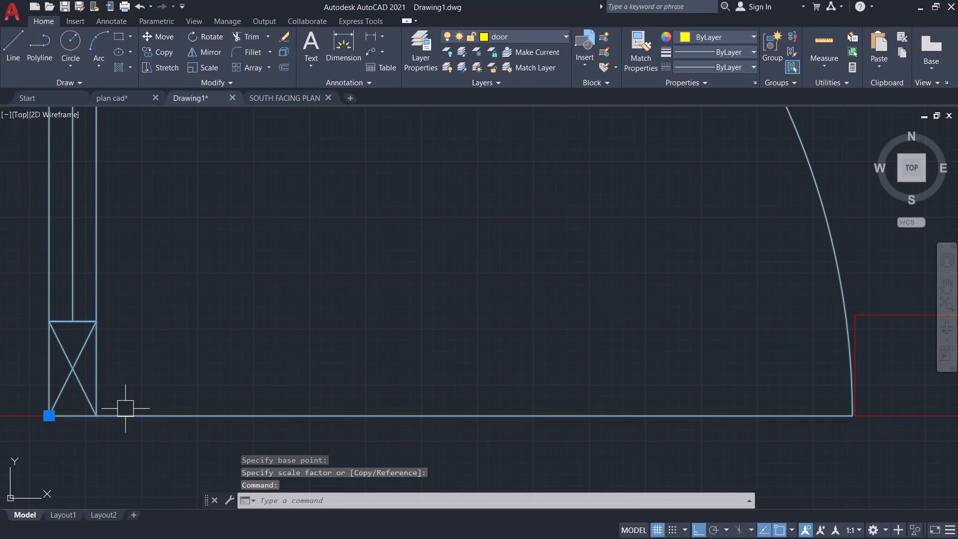
key("m")
key("Return")
middle_click_drag(91, 430, 249, 428)
scroll(216, 434, "up", 3)
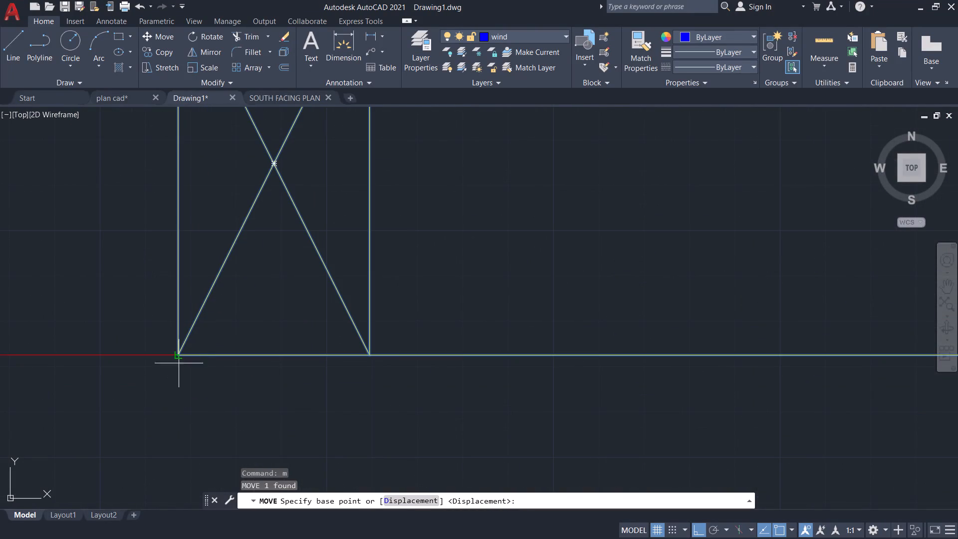
left_click(179, 352)
left_click(181, 356)
scroll(299, 359, "down", 2)
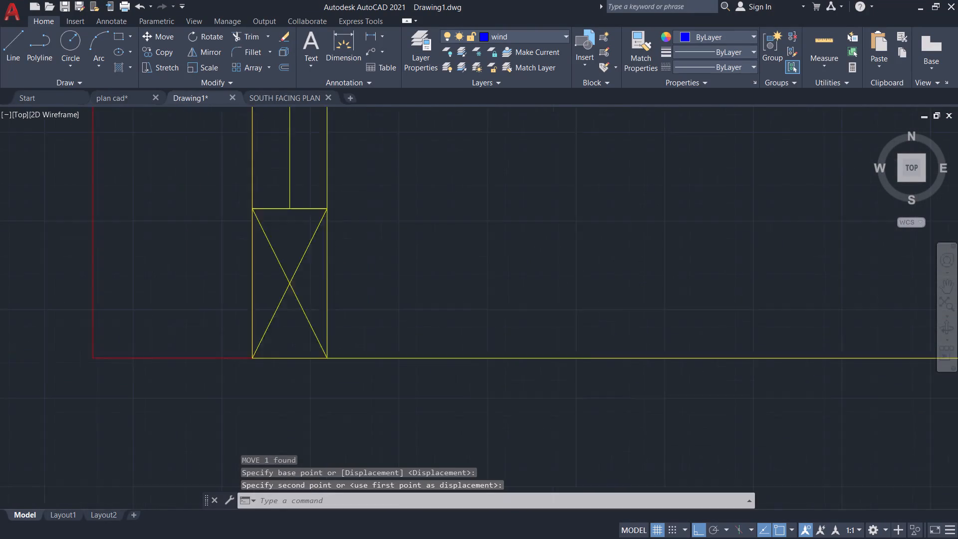
scroll(299, 362, "down", 2)
scroll(733, 391, "down", 1)
key("Escape")
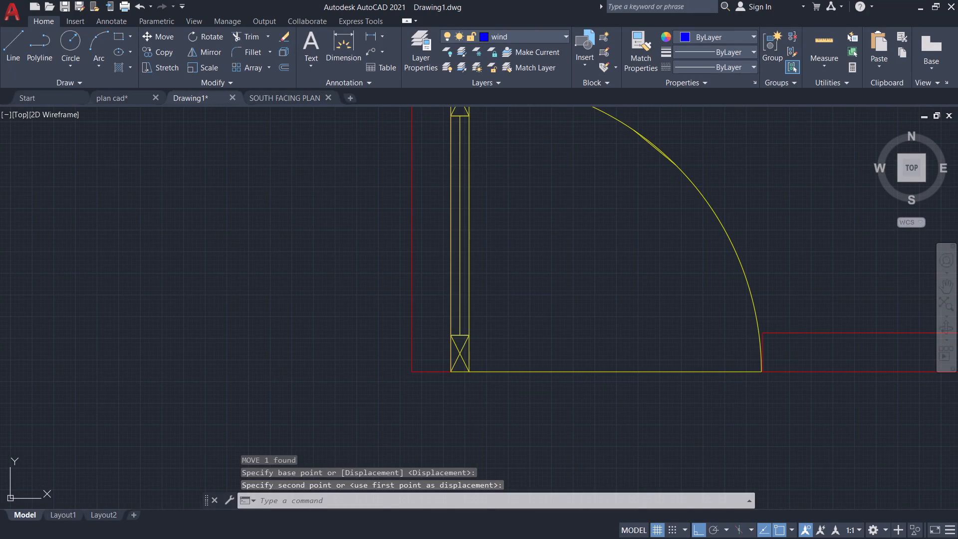
Copy the fitted door into the empty space to the right of the second plan.
scroll(729, 405, "down", 4)
scroll(825, 471, "down", 1)
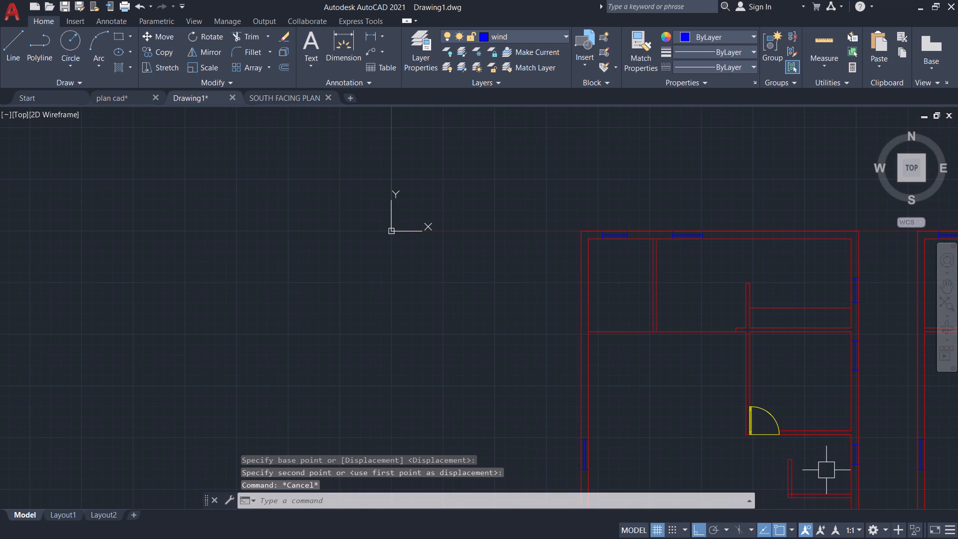
middle_click_drag(766, 459, 670, 423)
scroll(666, 427, "up", 2)
left_click(679, 353)
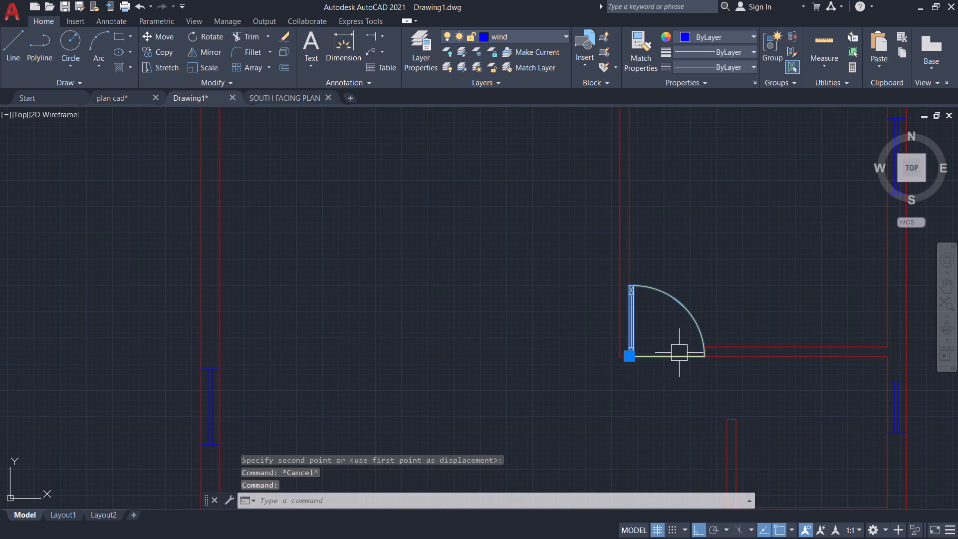
key("c")
key("o")
key("Return")
left_click_drag(671, 352, 677, 354)
scroll(696, 367, "down", 5)
scroll(706, 378, "up", 1)
middle_click_drag(706, 378, 355, 387)
left_click(559, 379)
key("Escape")
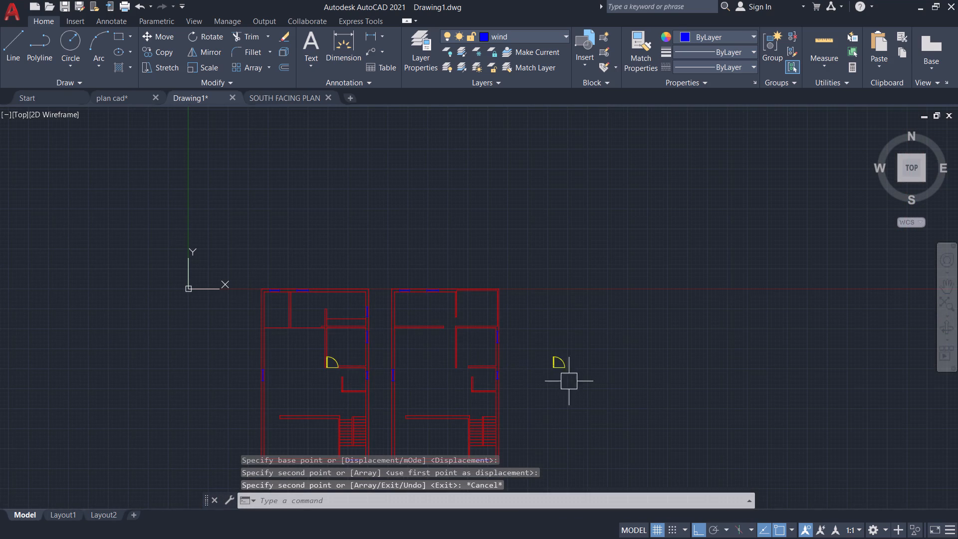
Rotate the loose door copy 90° counterclockwise so that its leaf lies horizontal.
left_click_drag(591, 391, 576, 380)
left_click(540, 352)
type("ro")
key("Return")
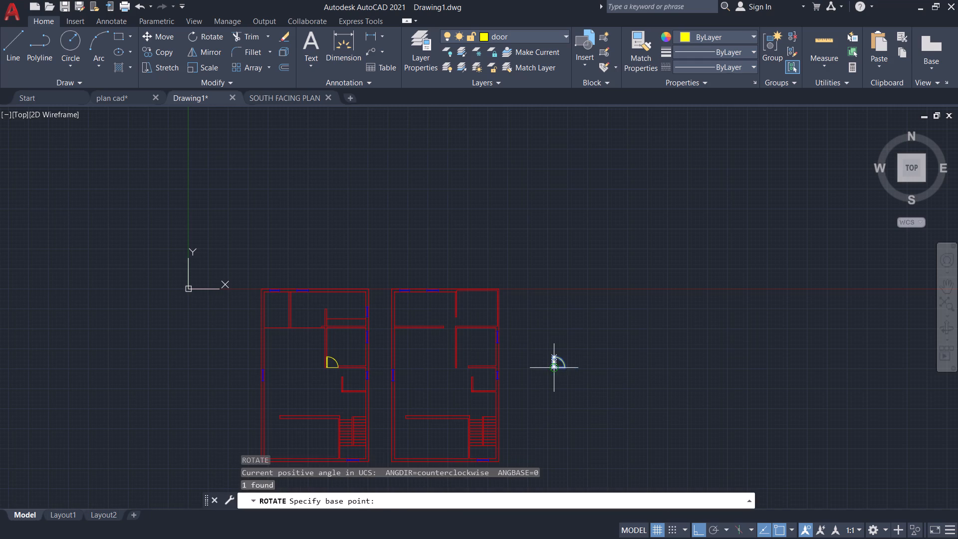
left_click_drag(597, 383, 569, 375)
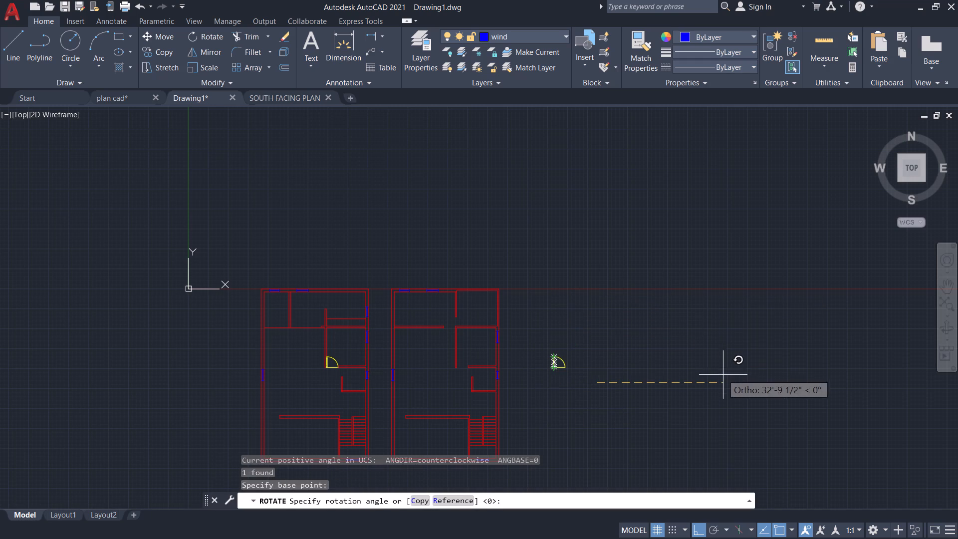
scroll(724, 376, "up", 1)
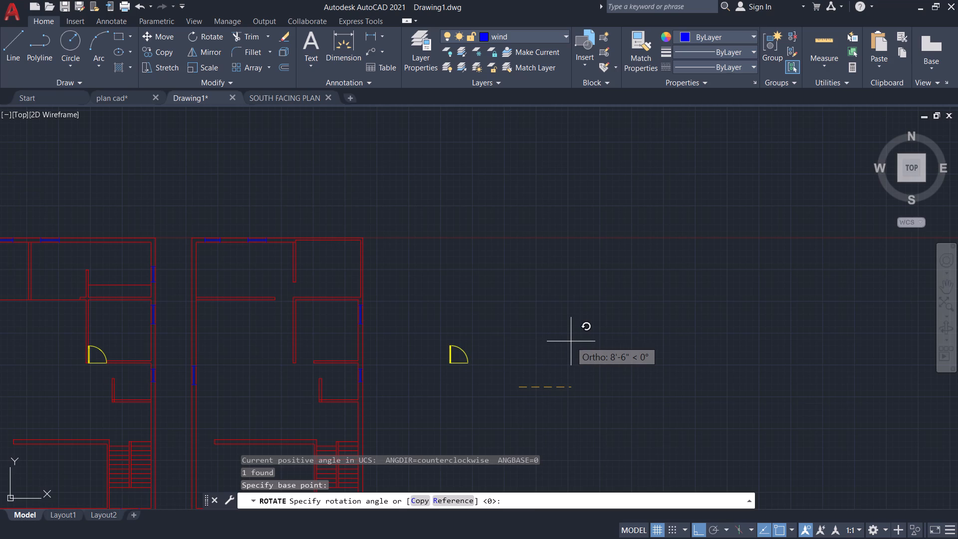
right_click_drag(572, 341, 575, 346)
left_click(525, 336)
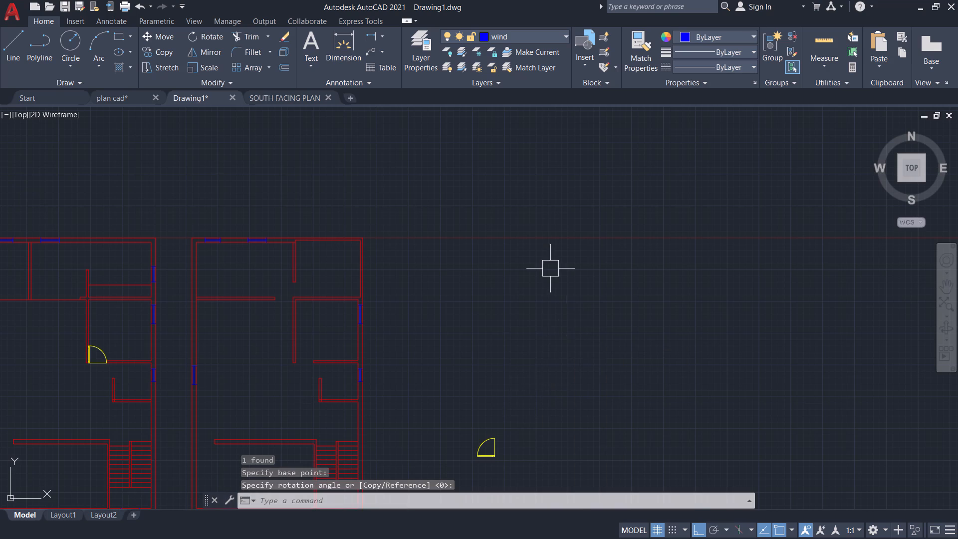
Mirror the rotated door about a horizontal line just above it, keeping the source door.
middle_click_drag(526, 406, 603, 296)
scroll(604, 358, "up", 2)
left_click_drag(583, 366, 554, 343)
left_click(387, 258)
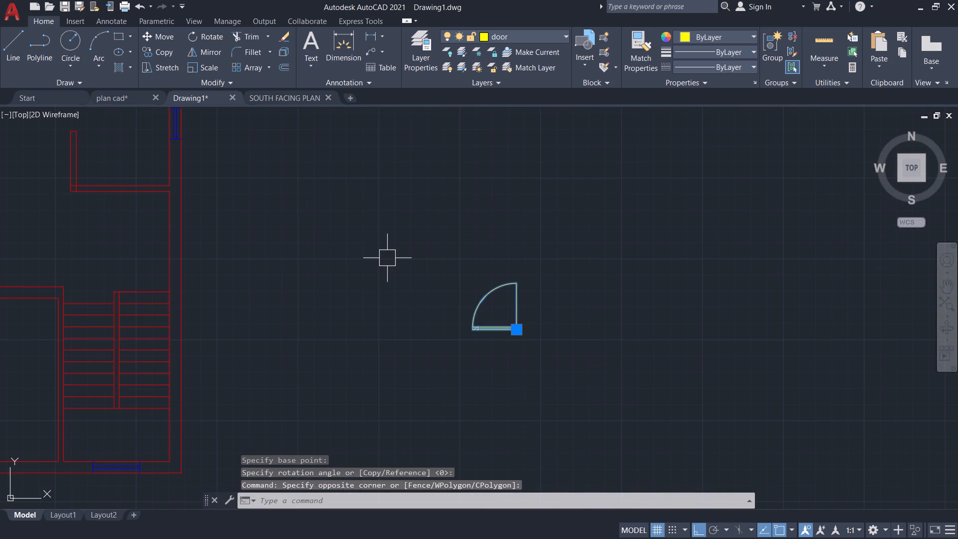
type("mi")
key("Return")
left_click_drag(526, 251, 475, 249)
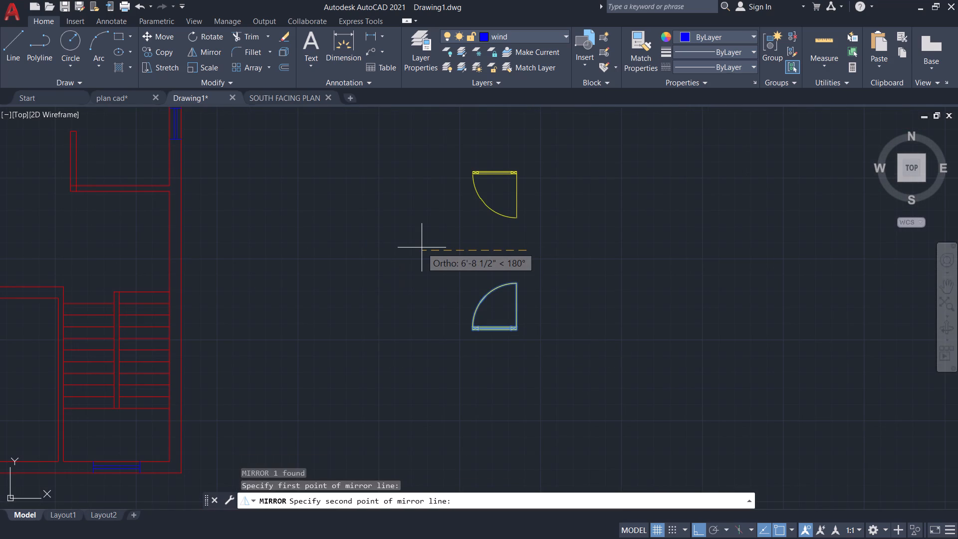
left_click(422, 248)
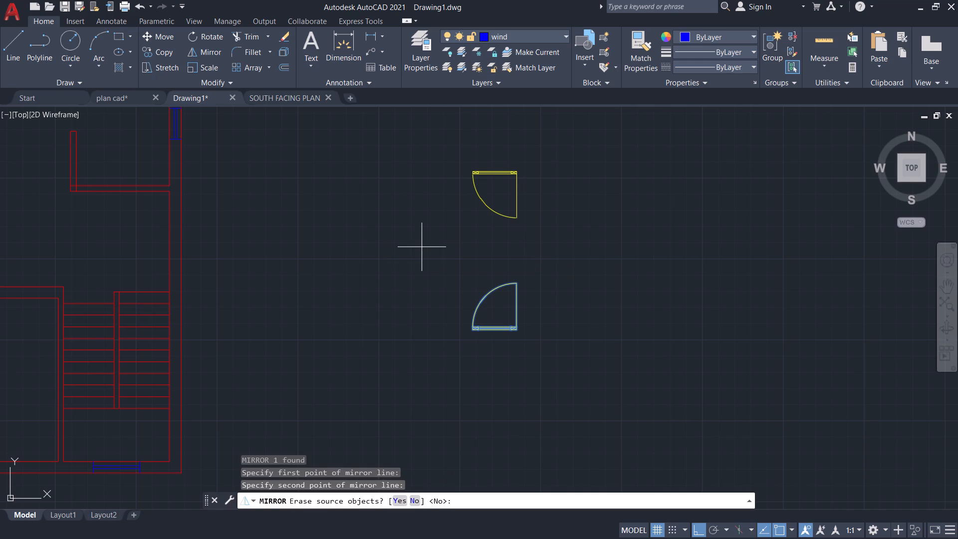
key("n")
key("o")
key("Return")
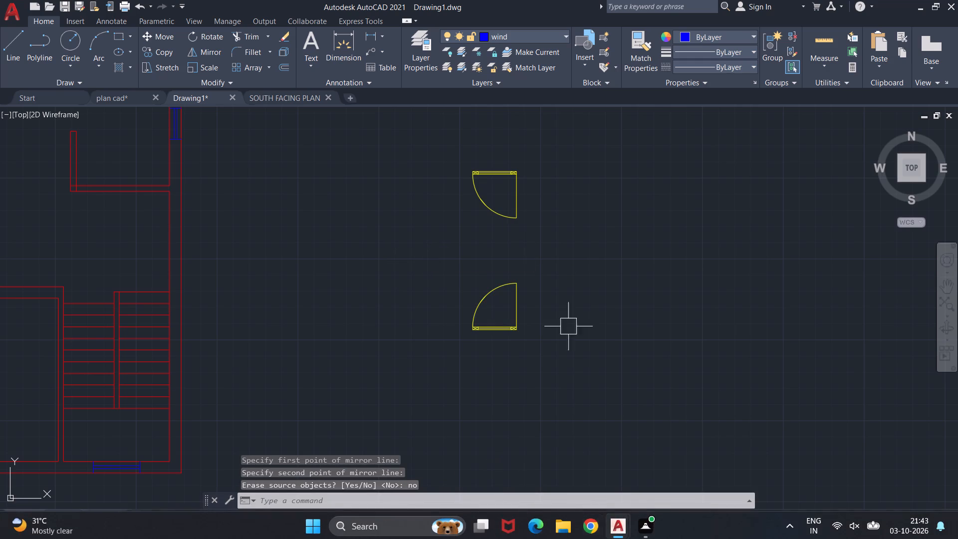
Mirror the upper loose door about a vertical line just to its right, keeping the source door.
left_click(574, 276)
left_click(563, 248)
left_click_drag(562, 236, 529, 218)
left_click(432, 152)
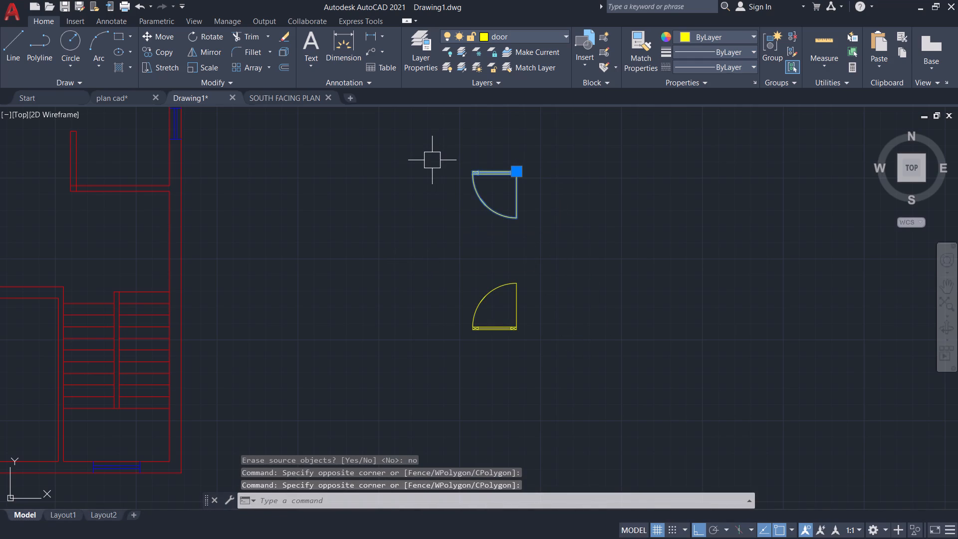
key("m")
key("i")
key("Return")
left_click_drag(556, 229, 549, 207)
left_click(538, 153)
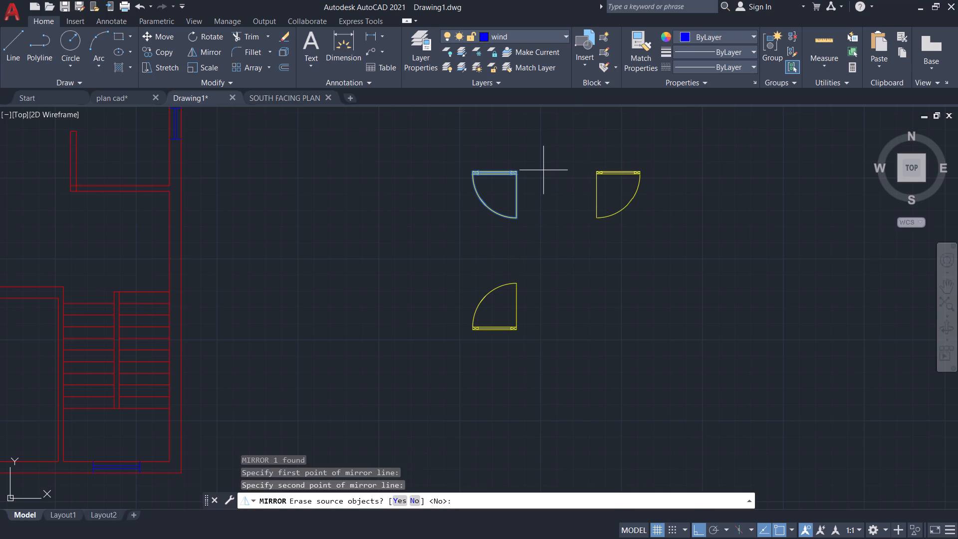
type("no")
key("Return")
Move the mirrored door from the loose set into the small room above the staircase in the second plan, with Ortho off.
left_click_drag(699, 209, 667, 196)
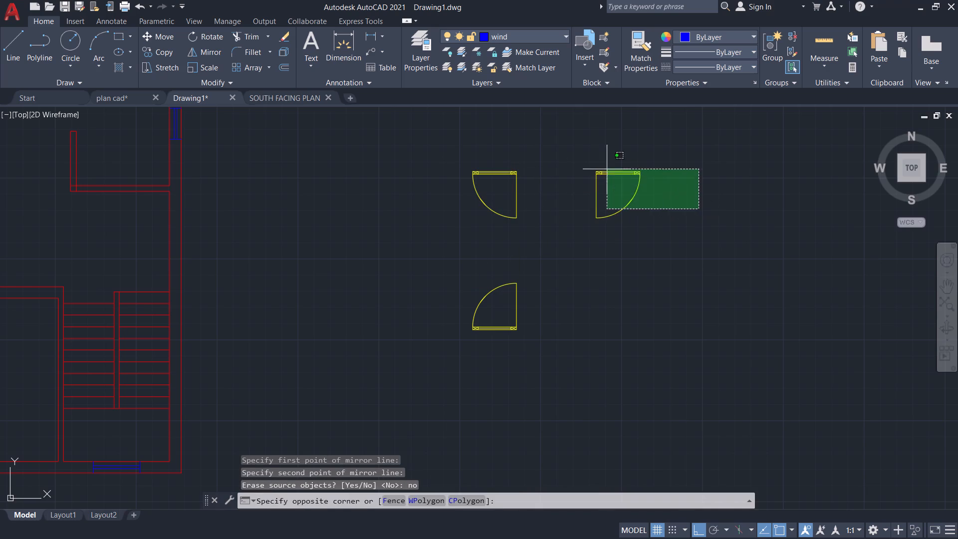
left_click(599, 166)
key("m")
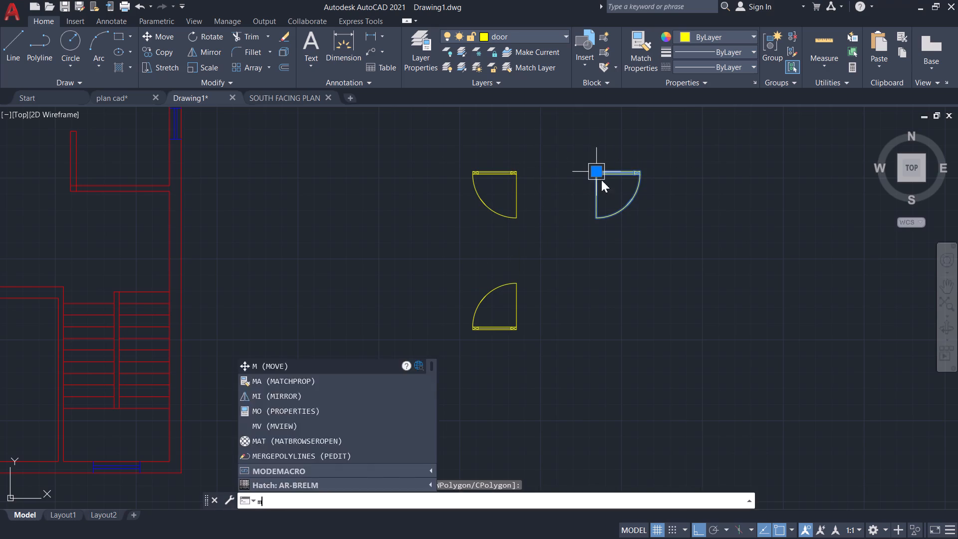
key("Return")
scroll(591, 168, "up", 2)
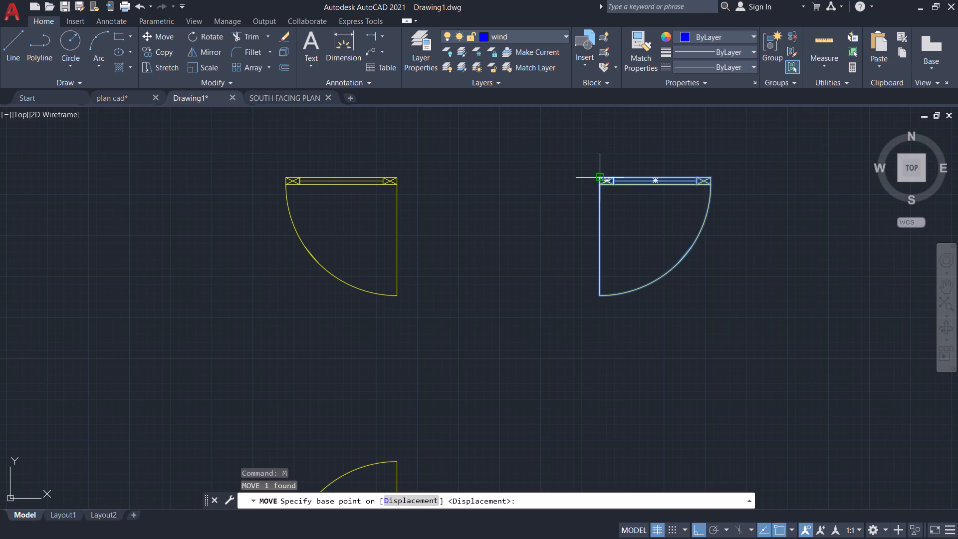
left_click(597, 175)
scroll(295, 213, "down", 3)
middle_click_drag(443, 245, 657, 255)
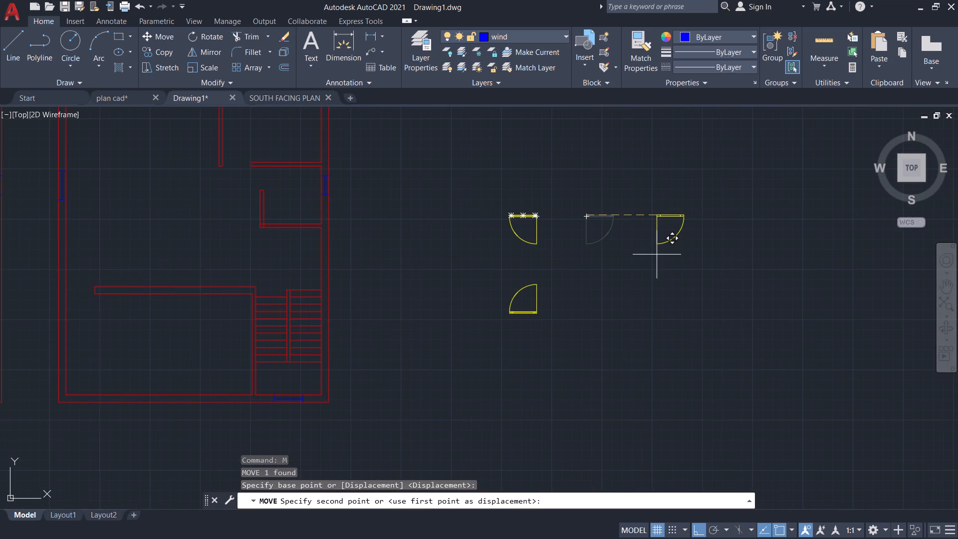
key("F8")
middle_click_drag(202, 203, 294, 270)
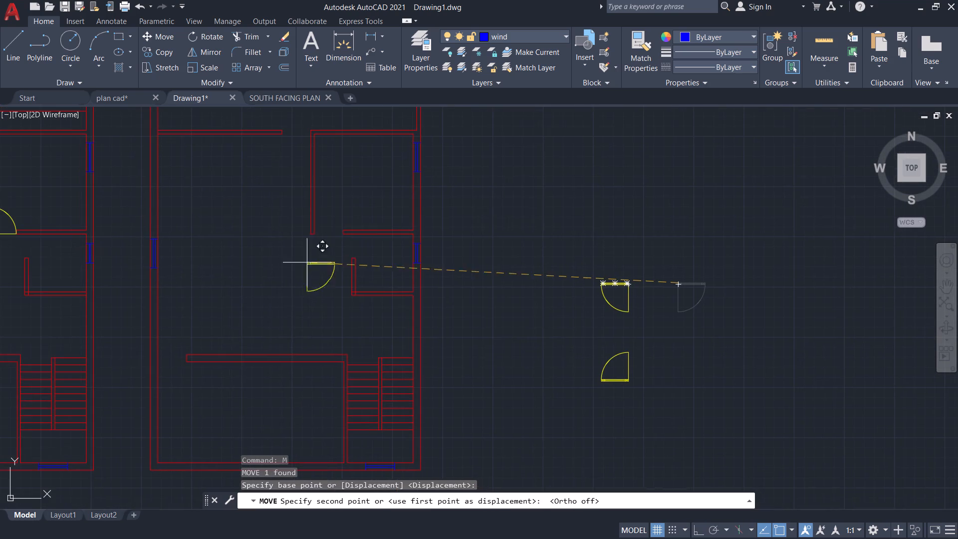
scroll(349, 252, "up", 1)
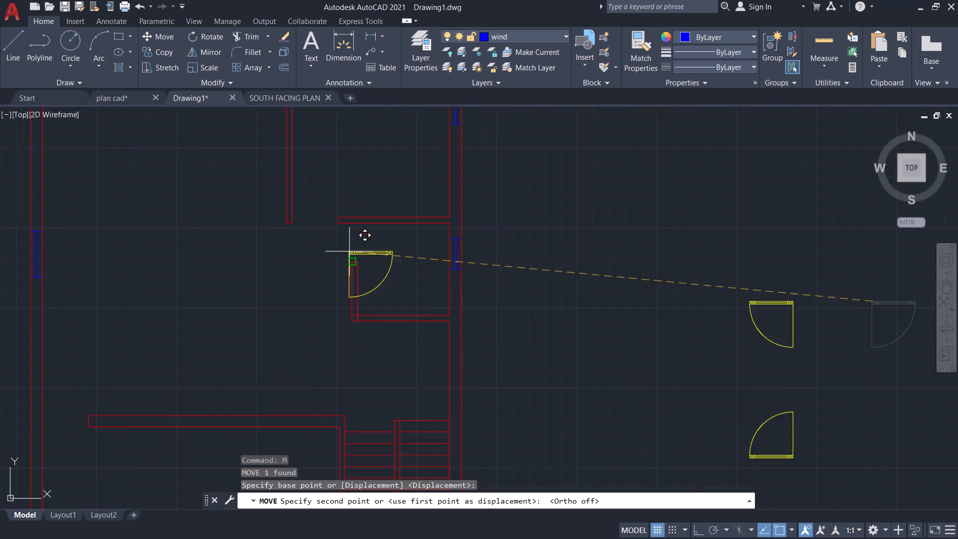
scroll(350, 252, "up", 2)
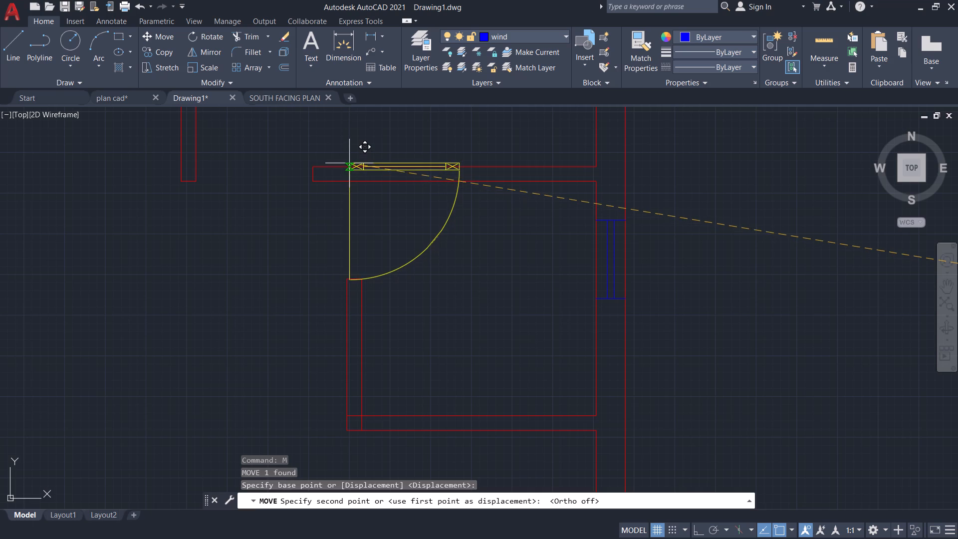
left_click(402, 203)
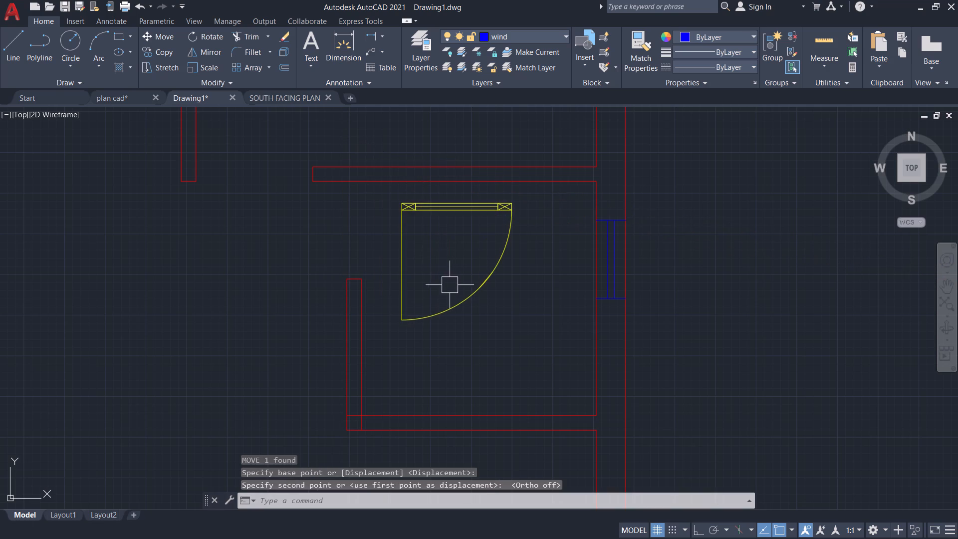
Move the door so its lower corner meets the outer top corner of the small room's short vertical wall.
left_click(461, 297)
key("m")
key("Return")
scroll(423, 312, "up", 3)
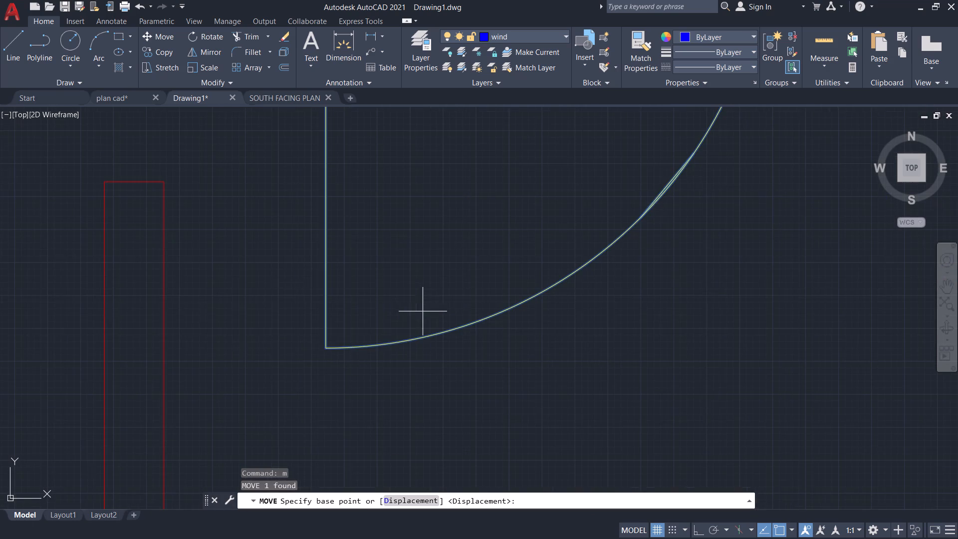
left_click(325, 349)
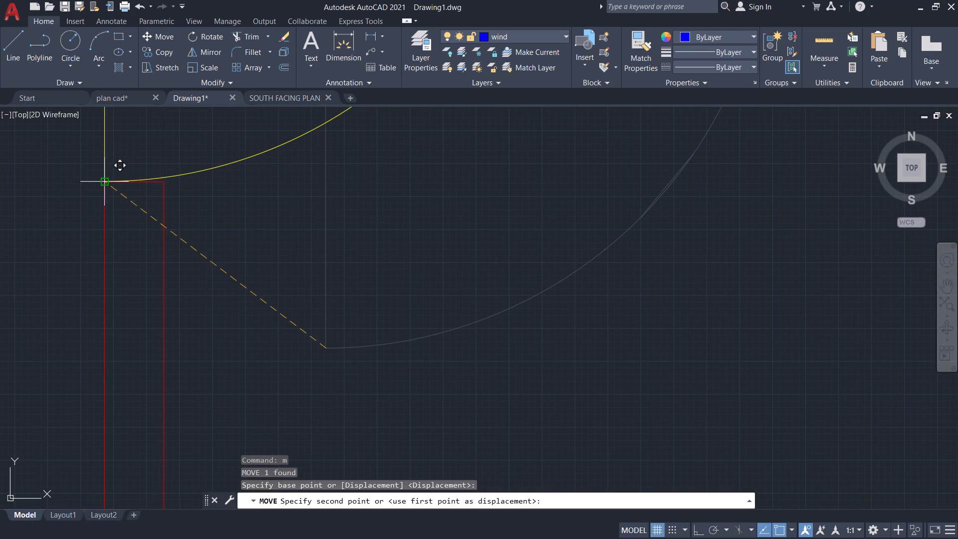
left_click(105, 178)
Scale the door down from its lower corner so that its leaf meets the underside of the horizontal wall above.
scroll(266, 233, "down", 4)
middle_click_drag(316, 264, 354, 314)
scroll(324, 264, "up", 2)
left_click(349, 278)
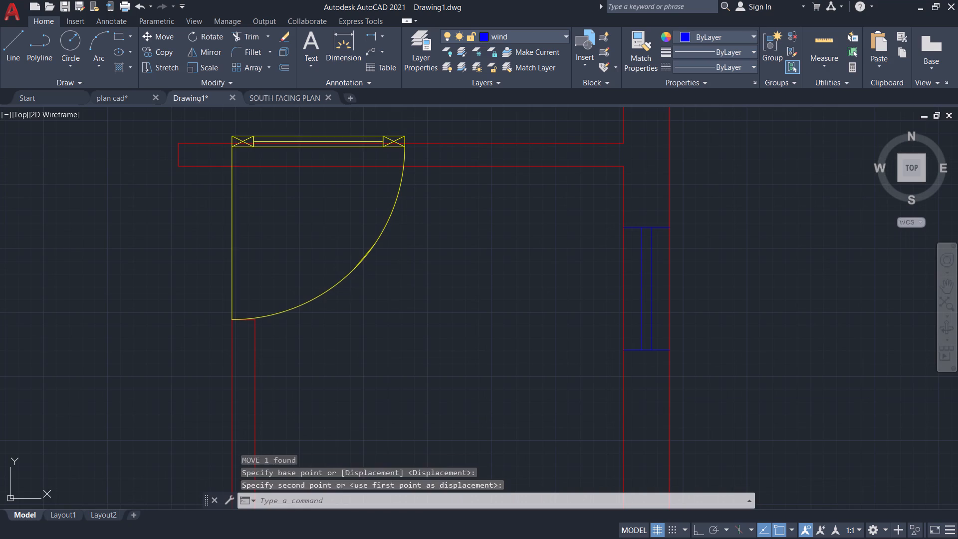
key("s")
key("c")
key("Return")
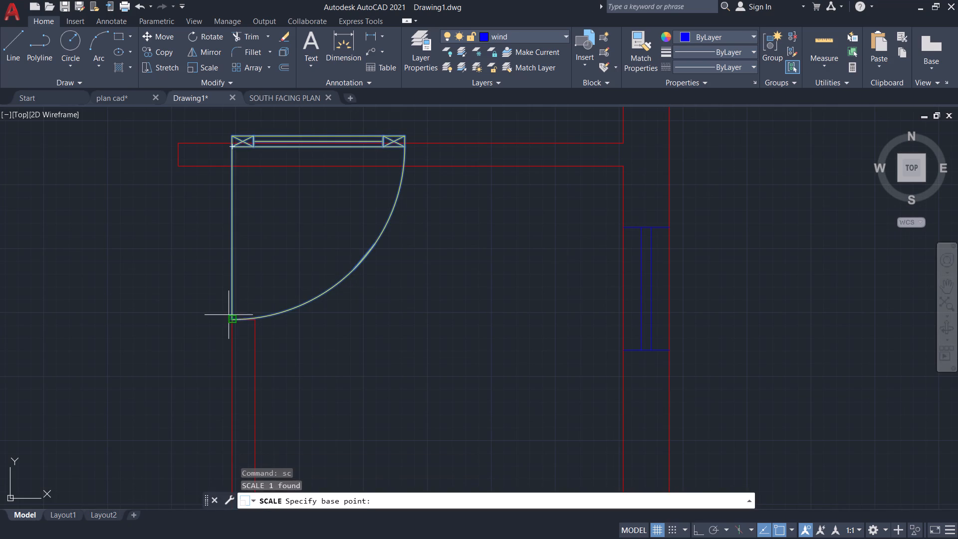
left_click(231, 319)
scroll(239, 258, "up", 1)
middle_click_drag(239, 258, 290, 430)
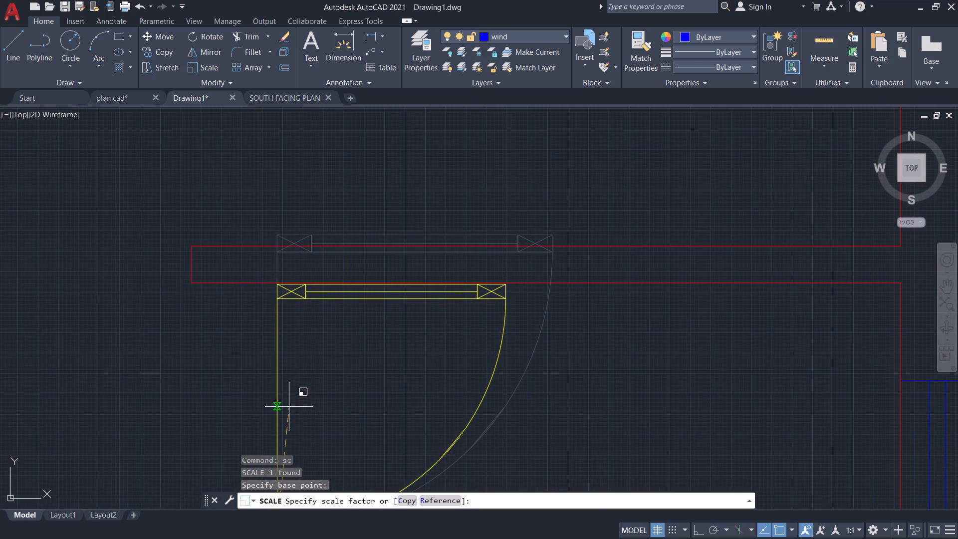
left_click(290, 406)
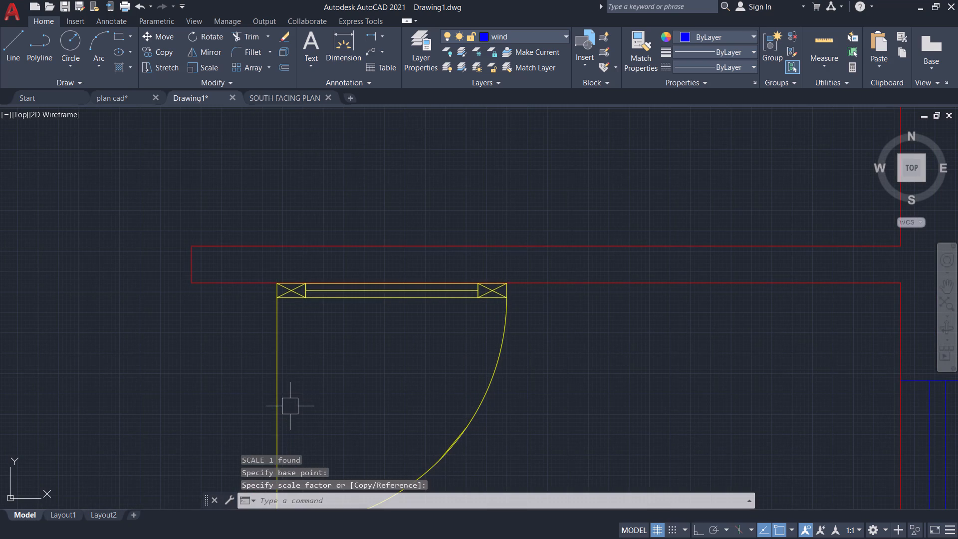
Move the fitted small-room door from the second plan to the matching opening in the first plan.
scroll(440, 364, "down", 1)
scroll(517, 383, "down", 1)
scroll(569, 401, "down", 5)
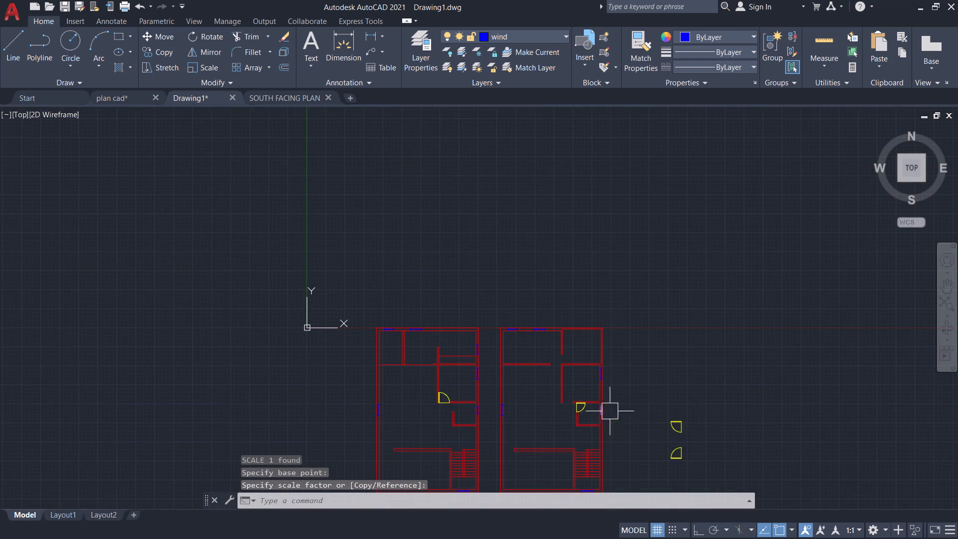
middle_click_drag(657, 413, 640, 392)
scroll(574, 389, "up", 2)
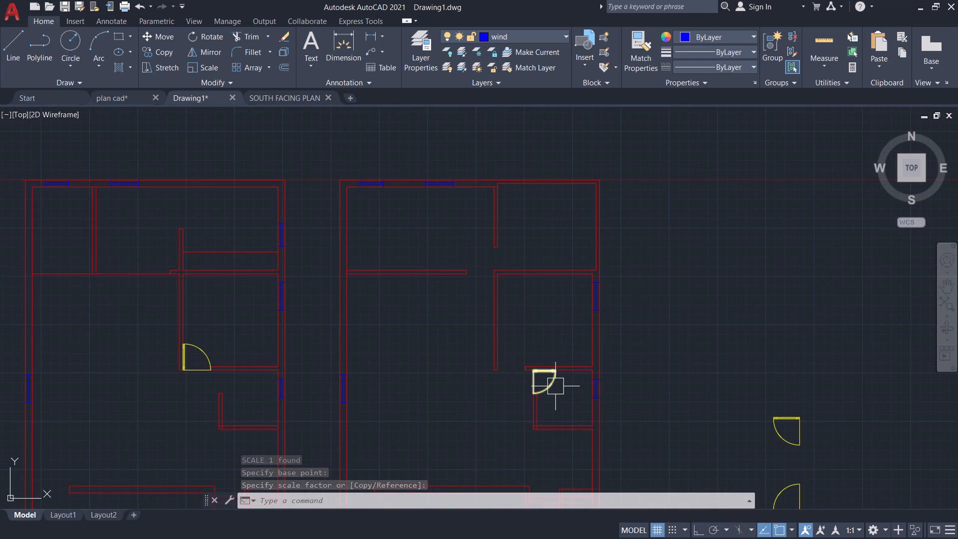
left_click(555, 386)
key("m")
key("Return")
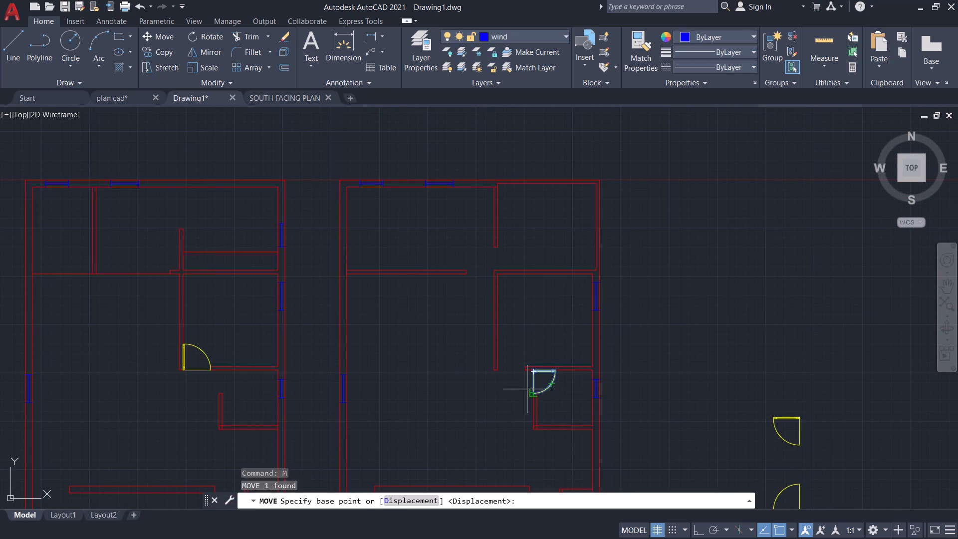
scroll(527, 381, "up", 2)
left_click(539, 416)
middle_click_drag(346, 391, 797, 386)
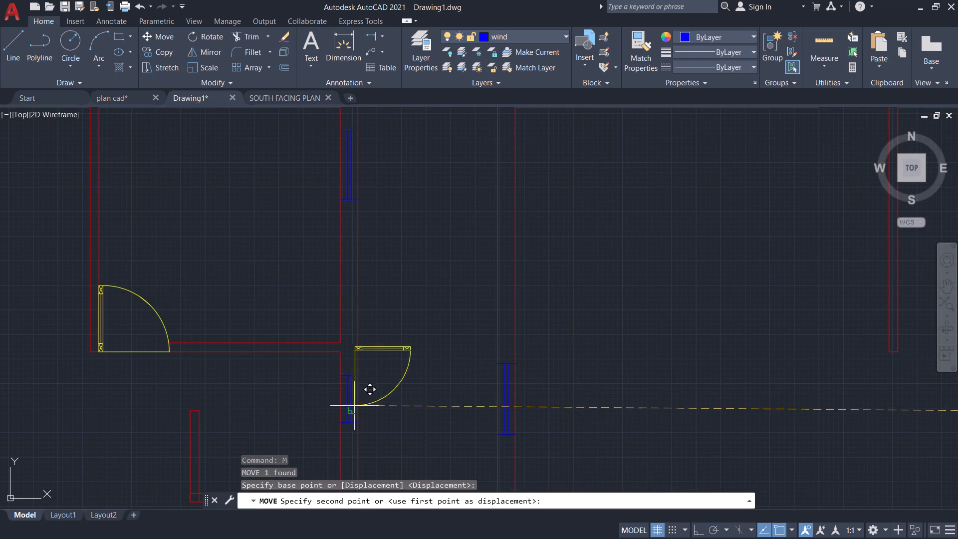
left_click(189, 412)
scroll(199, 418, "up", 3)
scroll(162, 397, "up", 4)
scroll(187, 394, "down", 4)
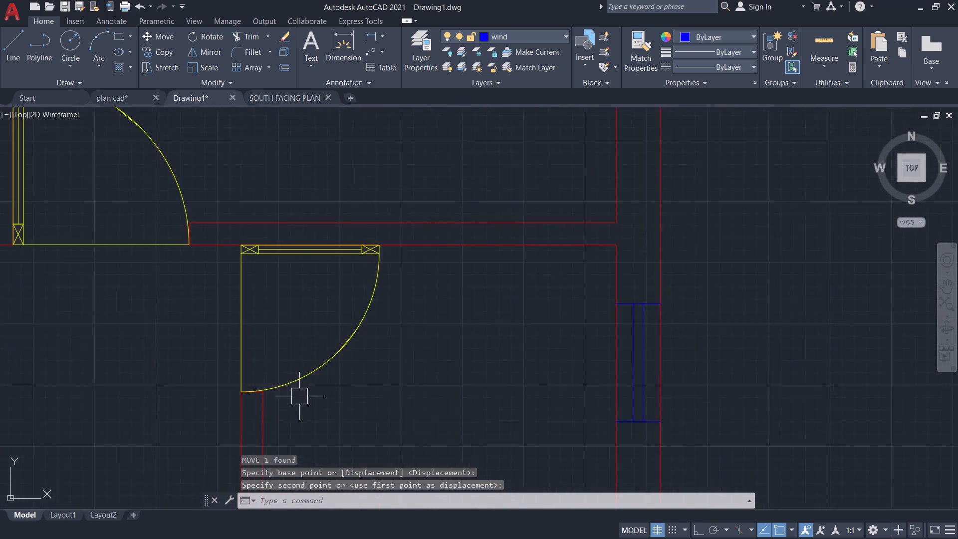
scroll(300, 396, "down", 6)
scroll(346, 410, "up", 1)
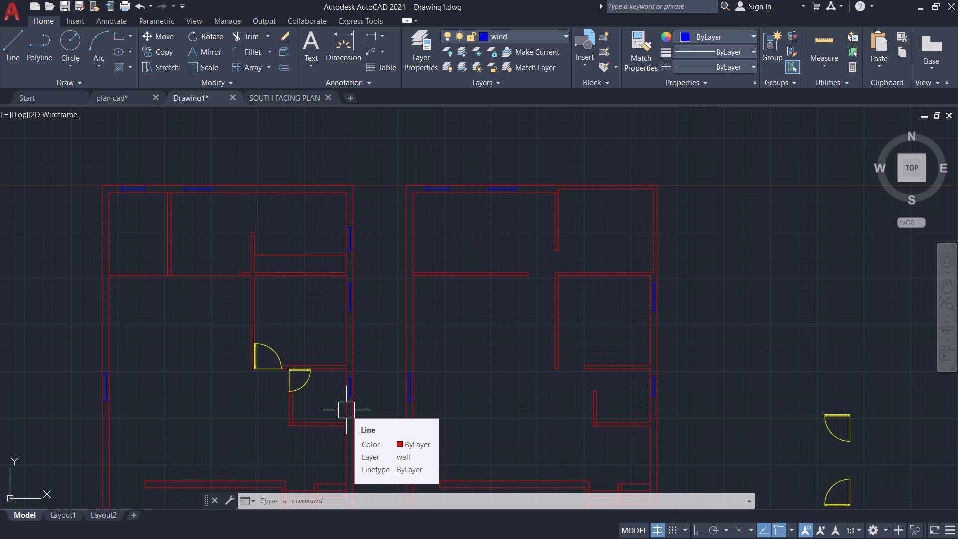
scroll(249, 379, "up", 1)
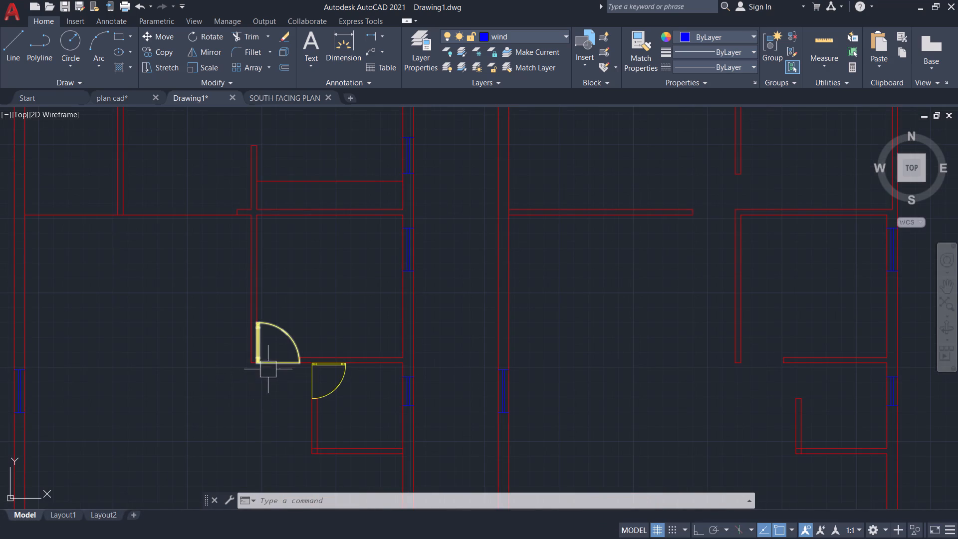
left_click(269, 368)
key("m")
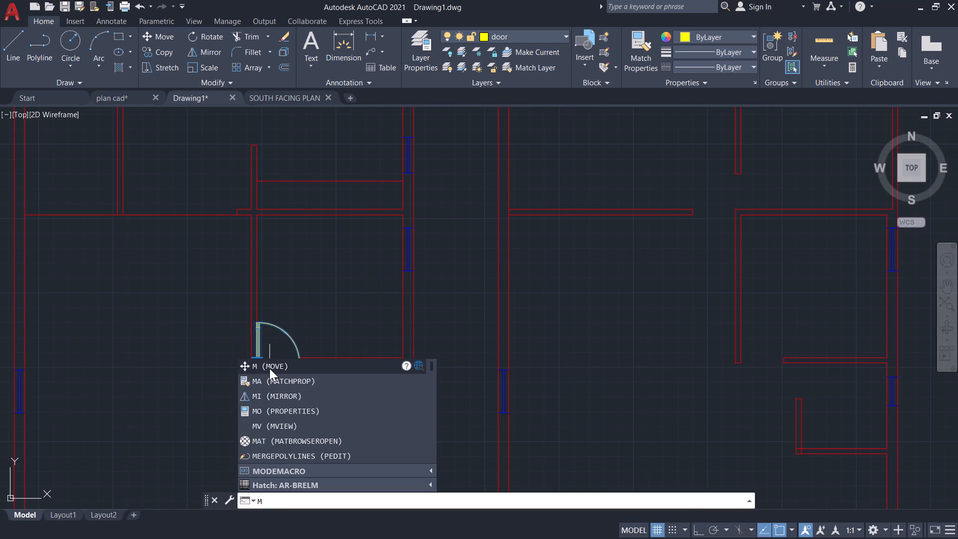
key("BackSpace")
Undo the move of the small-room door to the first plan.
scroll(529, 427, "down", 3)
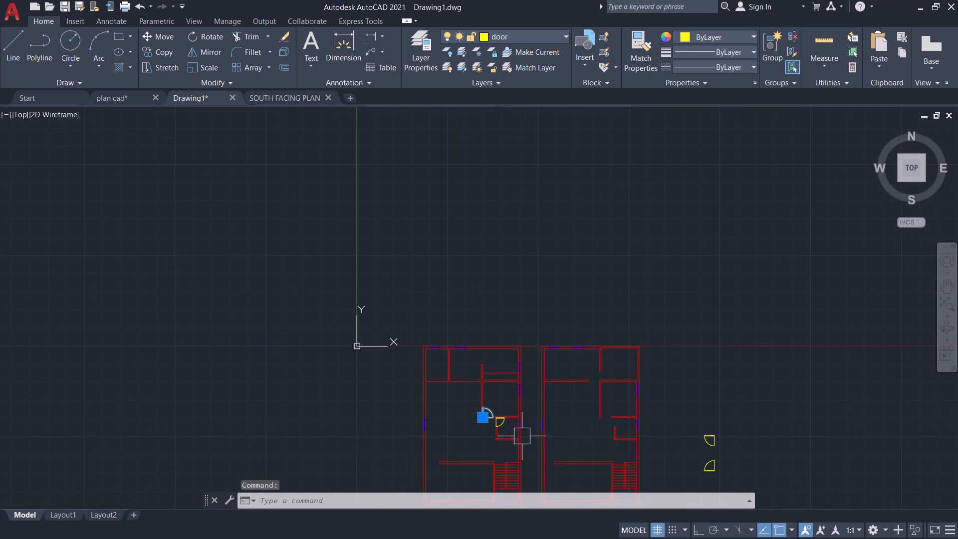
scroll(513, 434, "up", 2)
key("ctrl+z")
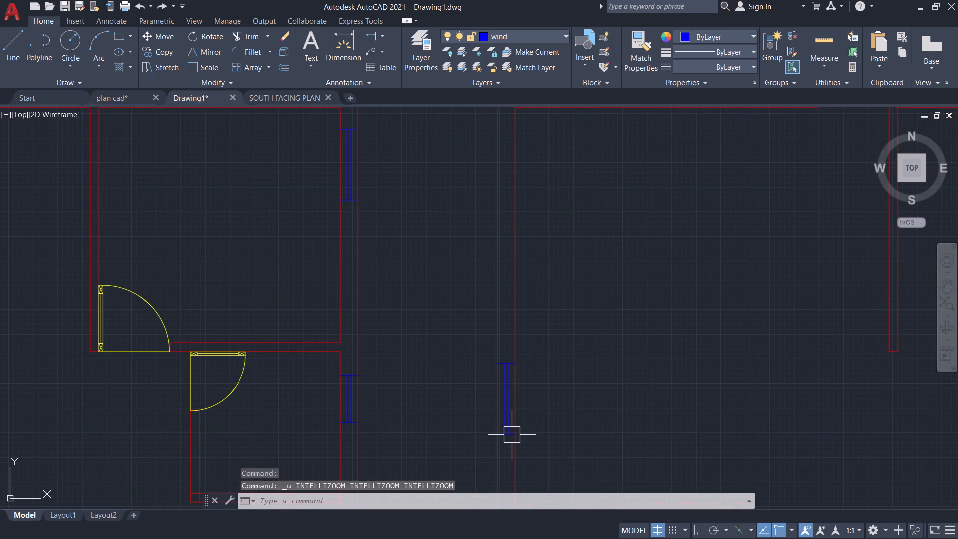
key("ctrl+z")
Copy the fitted small-room door from the second plan onto the short wall's corner at the matching opening in the first plan.
scroll(563, 399, "up", 1)
left_click(539, 372)
key("c")
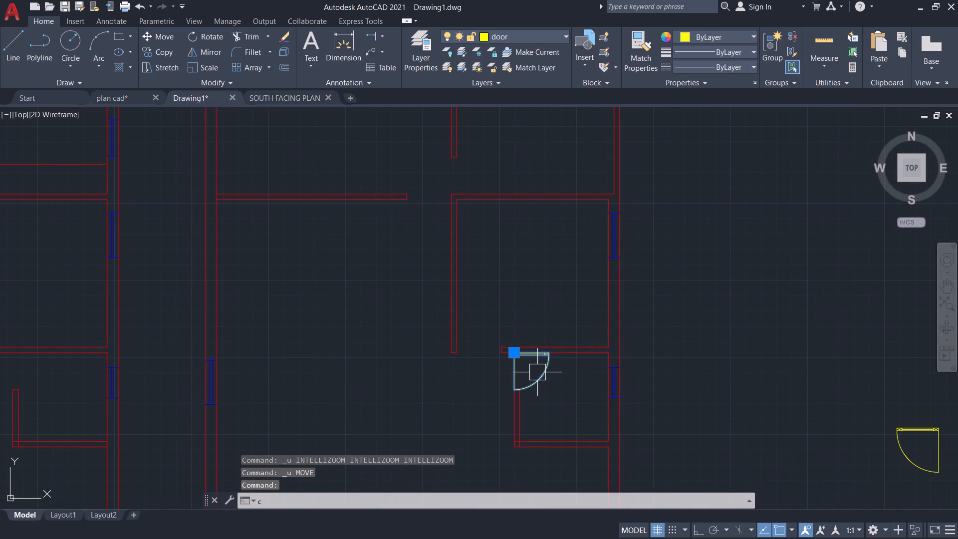
key("o")
key("Return")
scroll(516, 399, "up", 1)
left_click(510, 384)
scroll(360, 379, "down", 2)
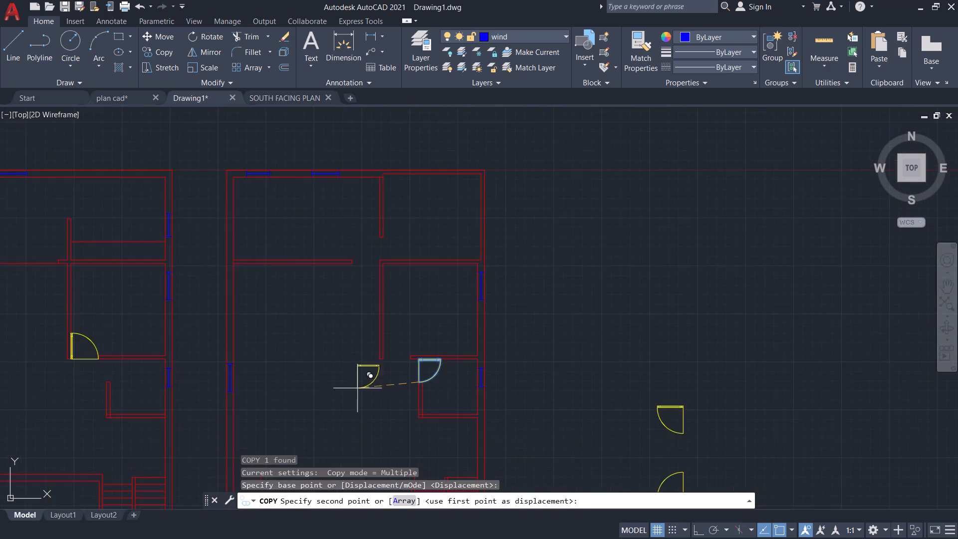
middle_click_drag(345, 388, 484, 384)
scroll(324, 382, "up", 3)
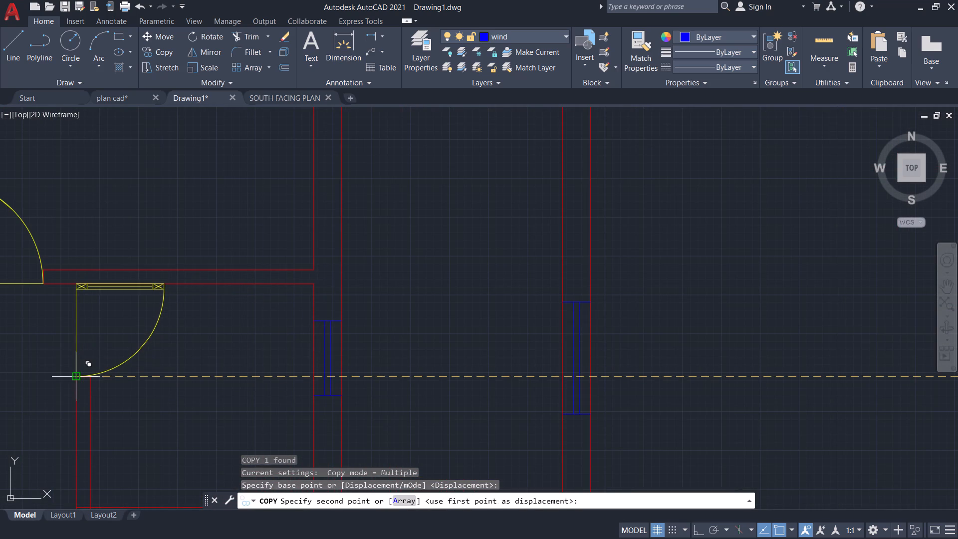
left_click(74, 376)
scroll(159, 371, "down", 4)
key("Escape")
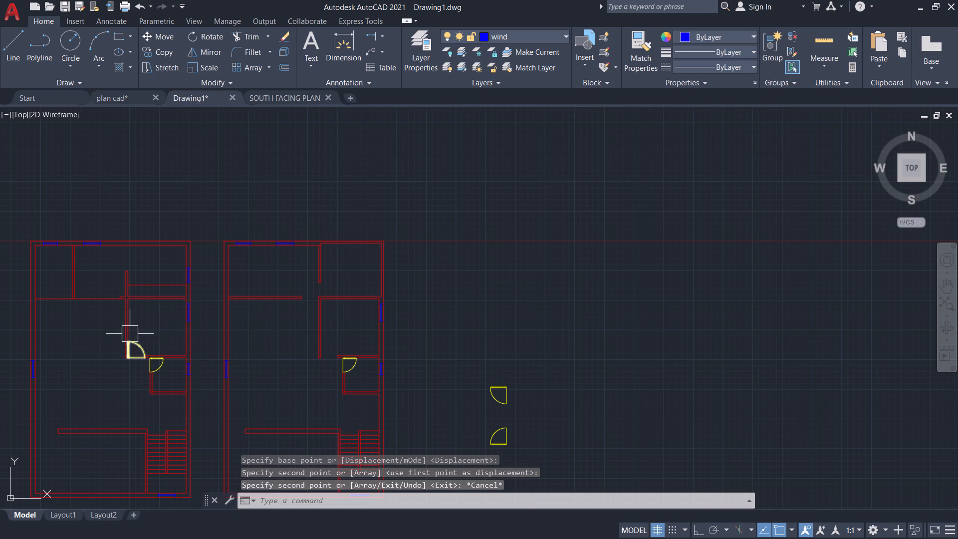
Copy the first plan's larger room door by its free corner to the end of the horizontal wall at the second plan's matching opening.
scroll(130, 334, "up", 1)
left_click(150, 348)
type("co")
key("Return")
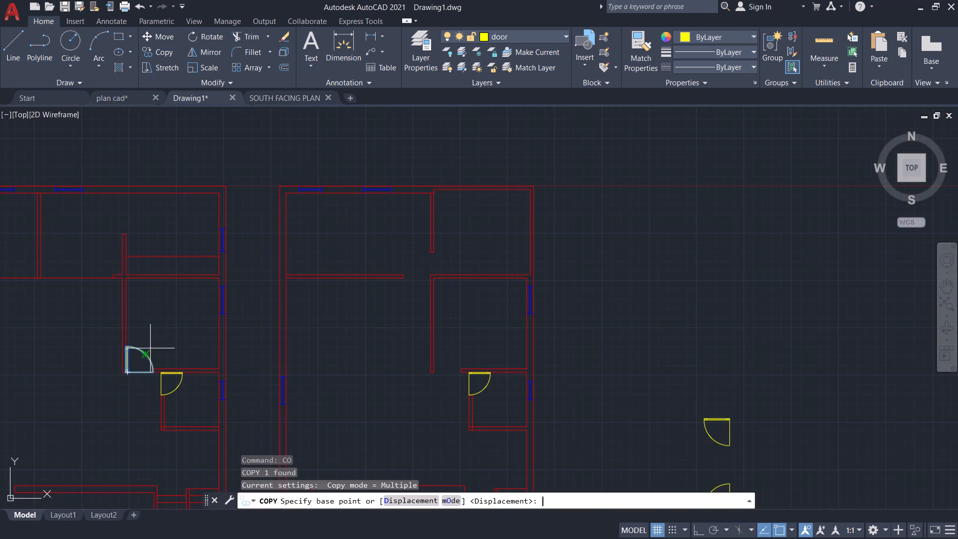
scroll(155, 366, "up", 2)
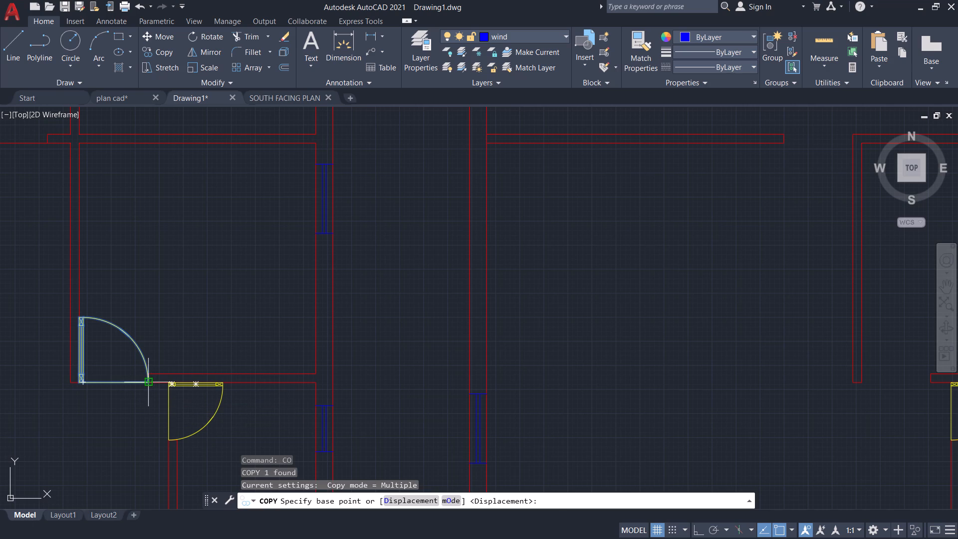
left_click(149, 383)
scroll(674, 372, "down", 4)
scroll(698, 381, "up", 1)
middle_click_drag(698, 381, 452, 374)
scroll(583, 390, "up", 4)
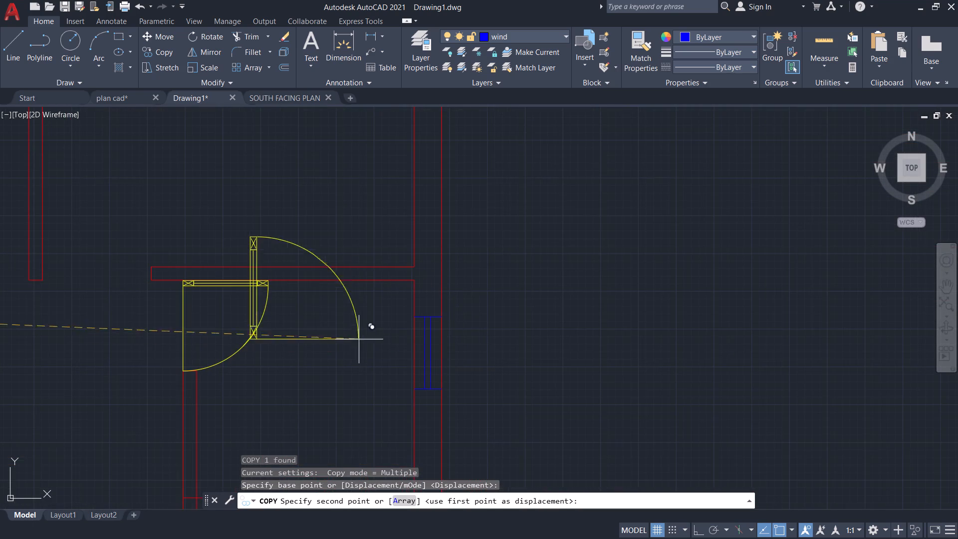
middle_click_drag(287, 324, 555, 342)
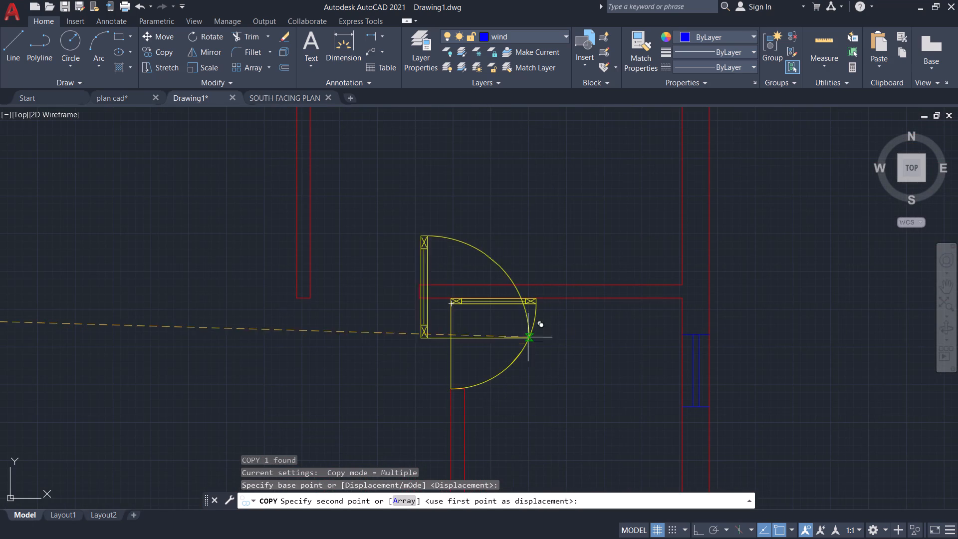
left_click(417, 298)
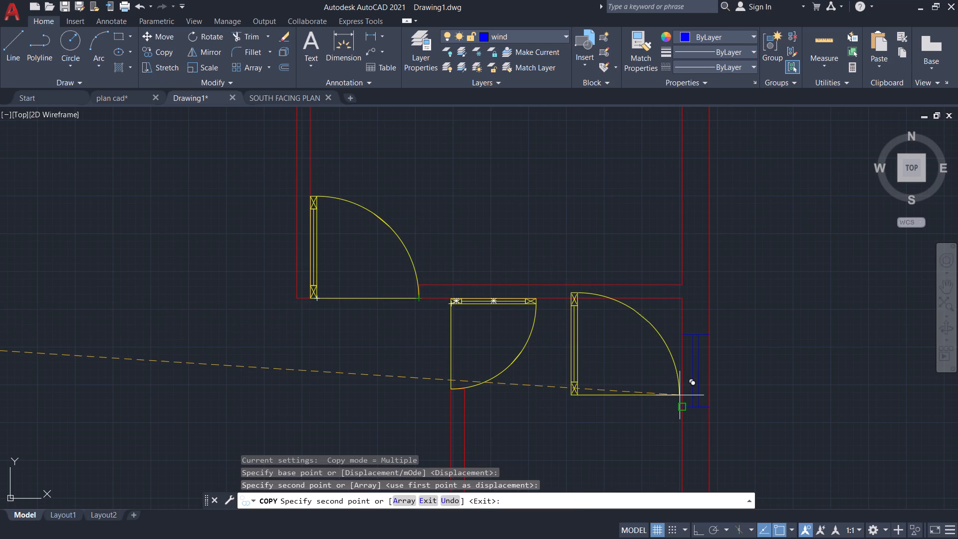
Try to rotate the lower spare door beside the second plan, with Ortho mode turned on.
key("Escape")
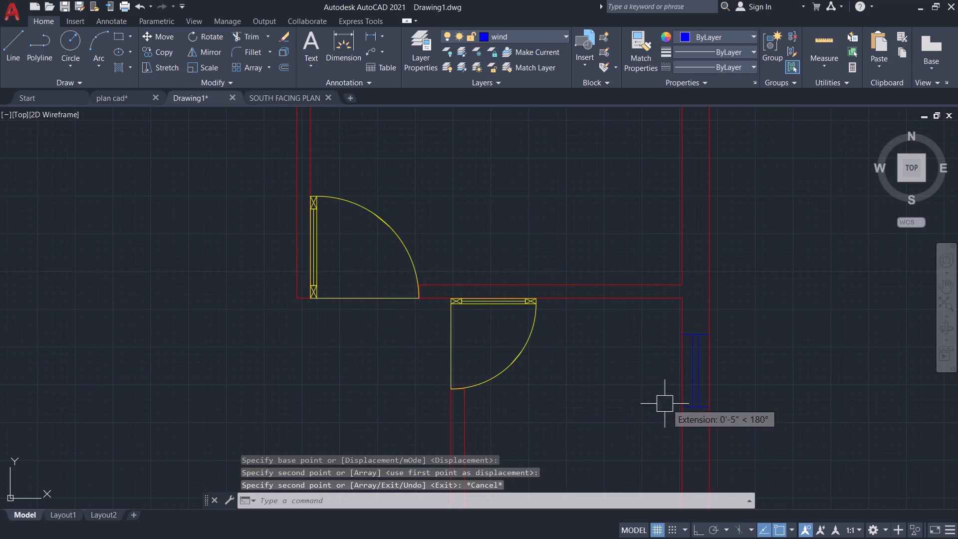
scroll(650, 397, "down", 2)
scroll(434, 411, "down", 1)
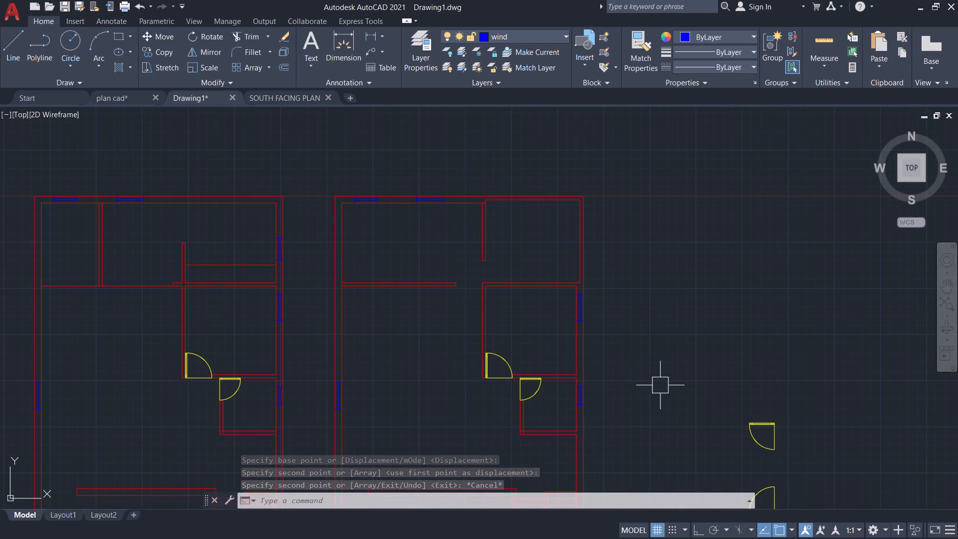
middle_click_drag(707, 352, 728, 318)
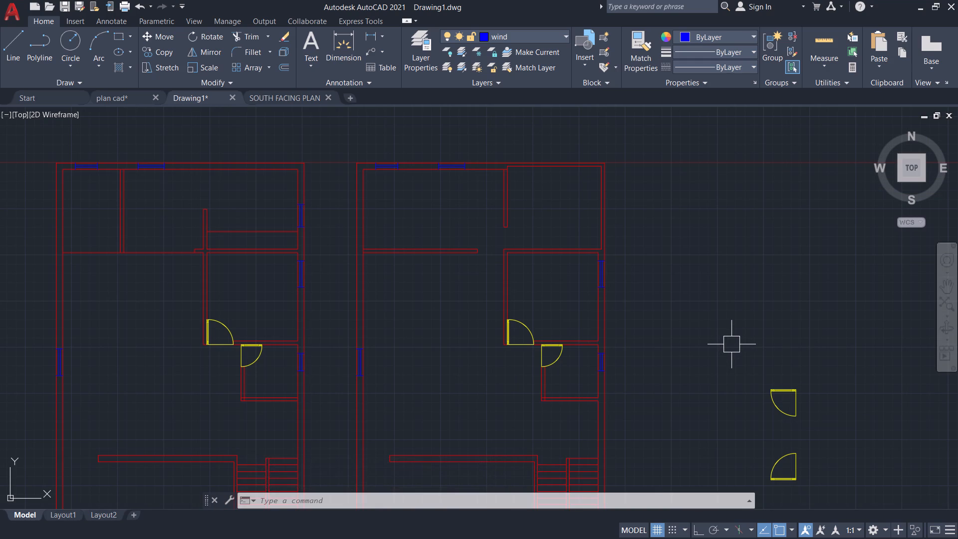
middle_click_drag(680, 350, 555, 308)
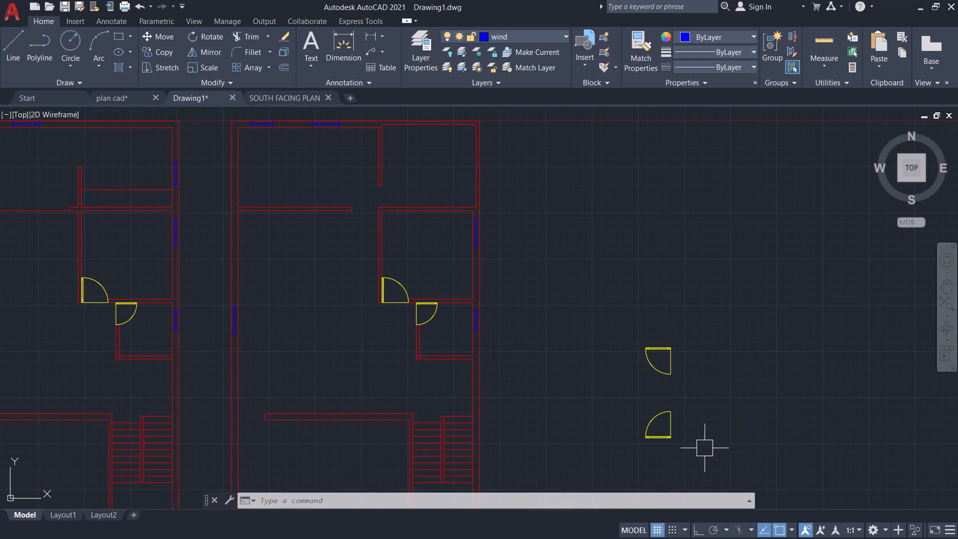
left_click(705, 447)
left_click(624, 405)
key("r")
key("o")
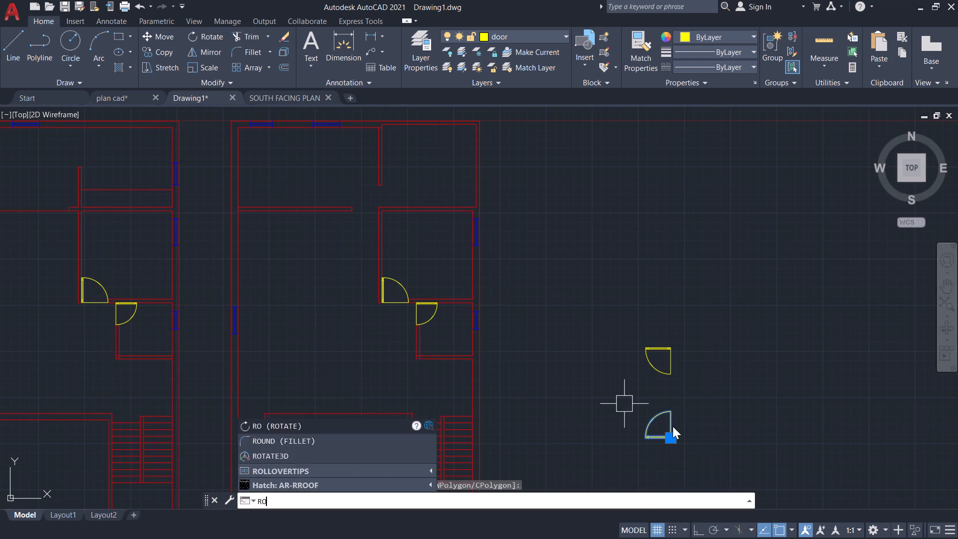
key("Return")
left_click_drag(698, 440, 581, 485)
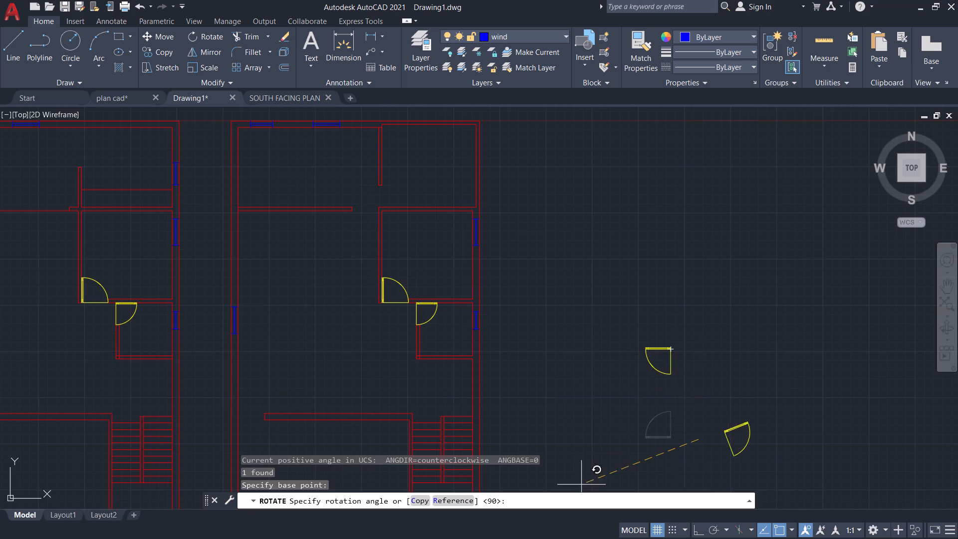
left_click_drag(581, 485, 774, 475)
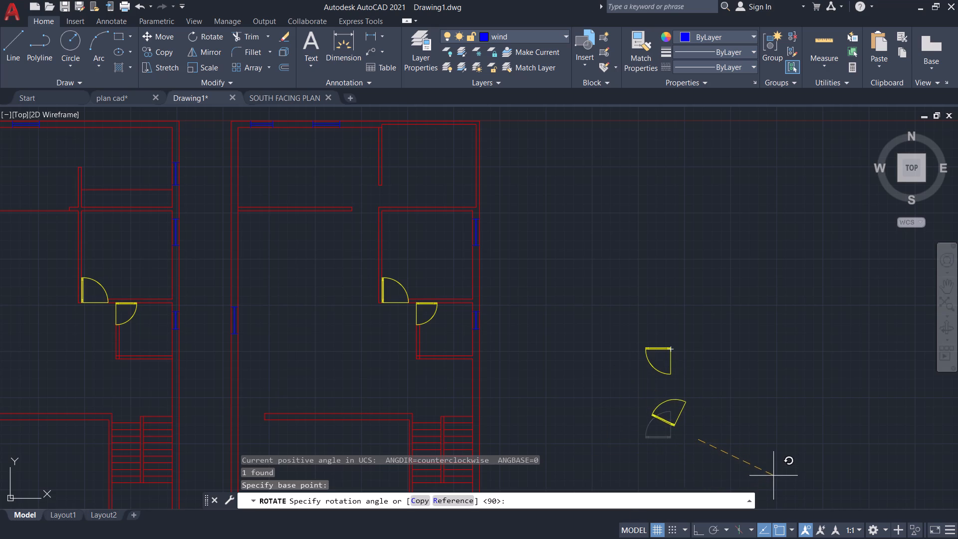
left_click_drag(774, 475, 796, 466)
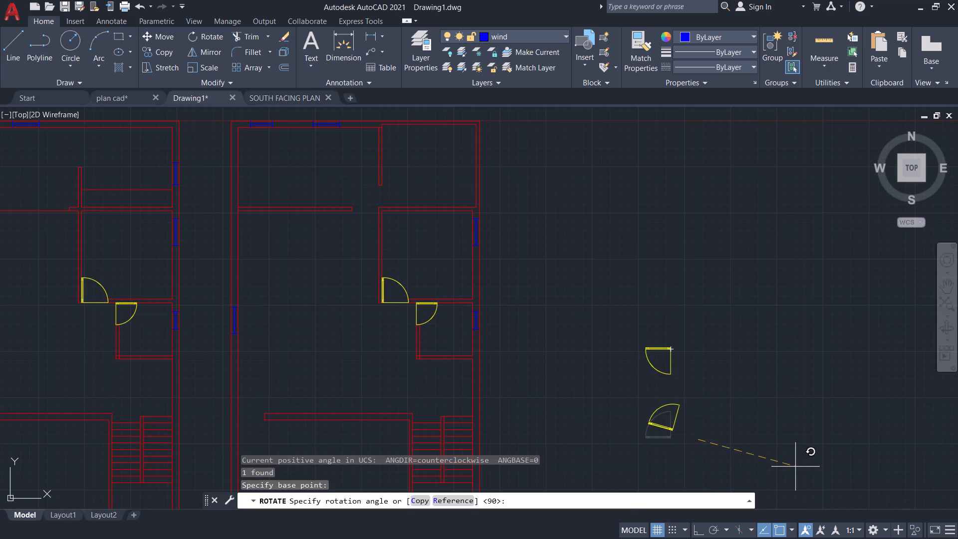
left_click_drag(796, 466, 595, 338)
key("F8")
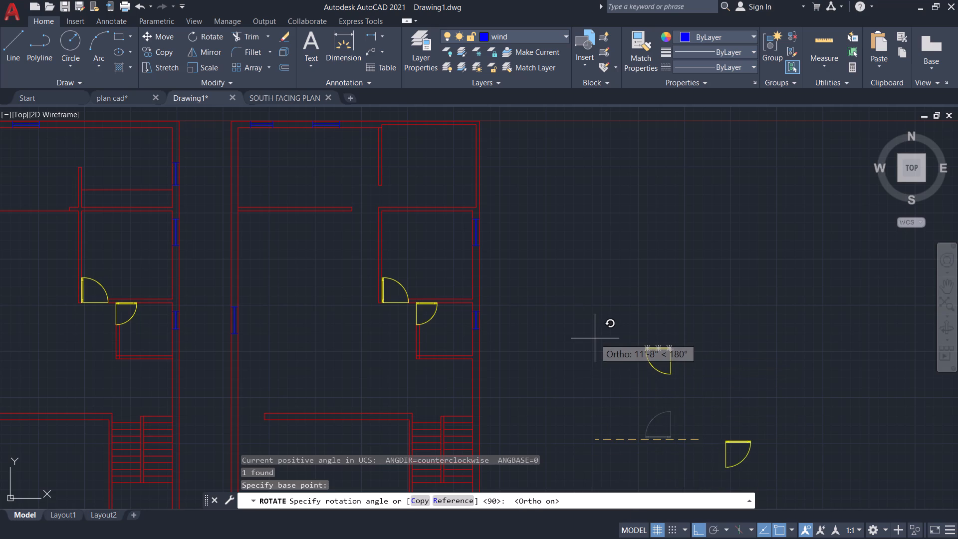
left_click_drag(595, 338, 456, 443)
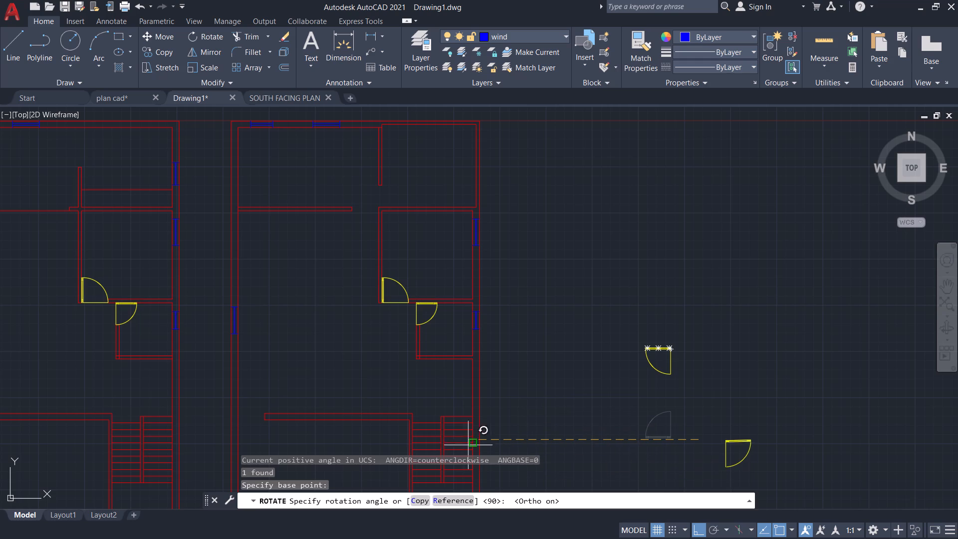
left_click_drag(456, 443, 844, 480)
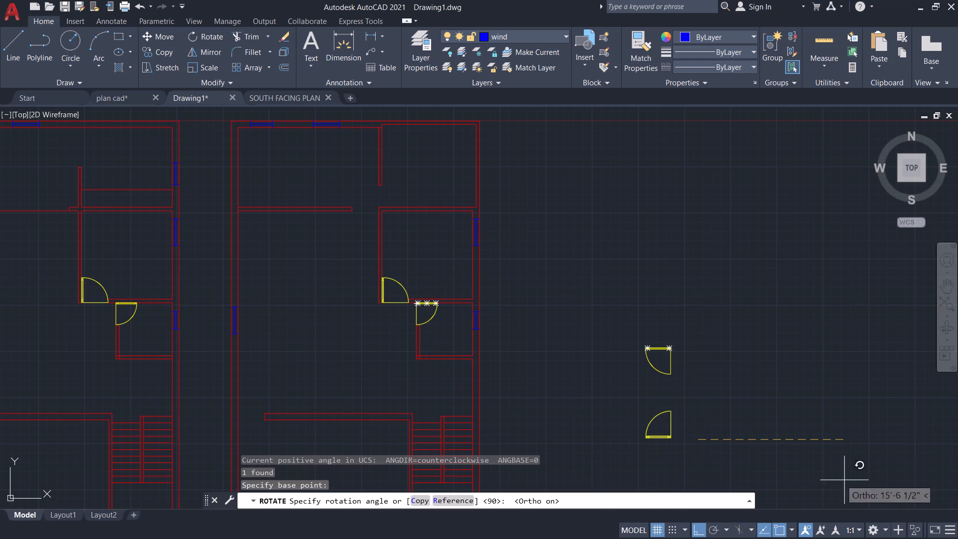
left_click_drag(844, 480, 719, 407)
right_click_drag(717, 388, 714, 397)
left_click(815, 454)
Rotate the lower spare door 270° about a base point beside it.
middle_click_drag(792, 437, 768, 298)
left_click_drag(735, 353, 698, 325)
left_click(584, 262)
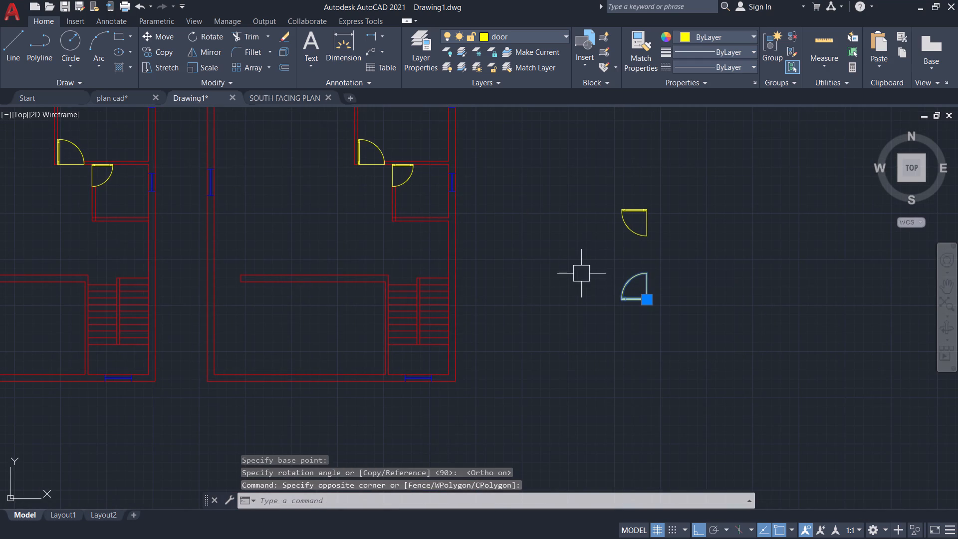
key("r")
key("o")
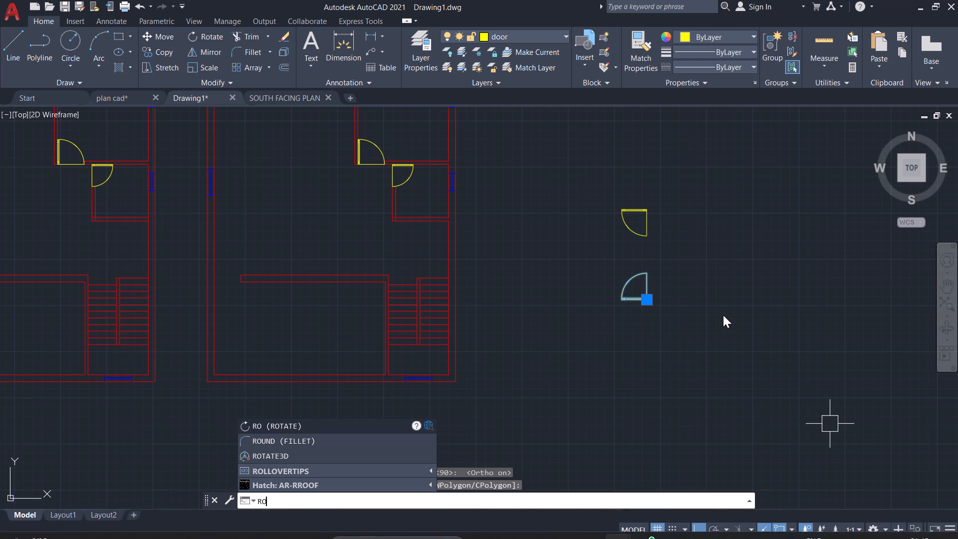
key("Return")
left_click_drag(723, 311, 708, 296)
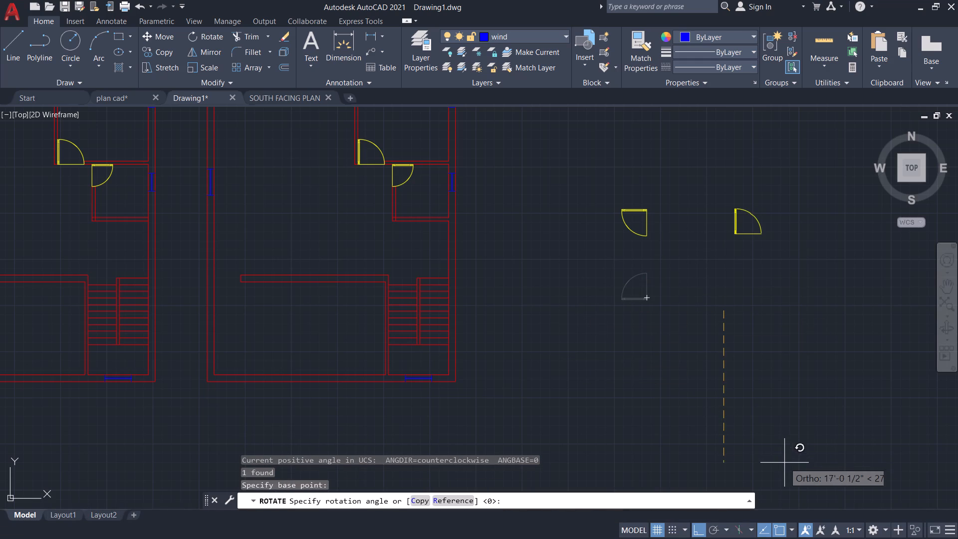
left_click(784, 463)
Mirror the rotated spare door across a vertical line between it and the other spare door, keeping the source.
left_click_drag(813, 271, 796, 250)
left_click(702, 183)
type("mi")
key("Return")
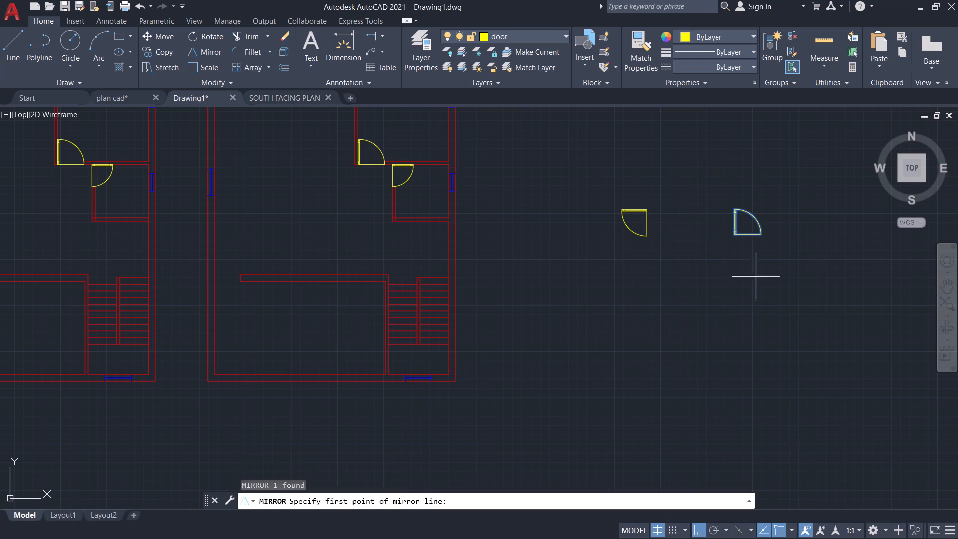
left_click_drag(715, 275, 718, 248)
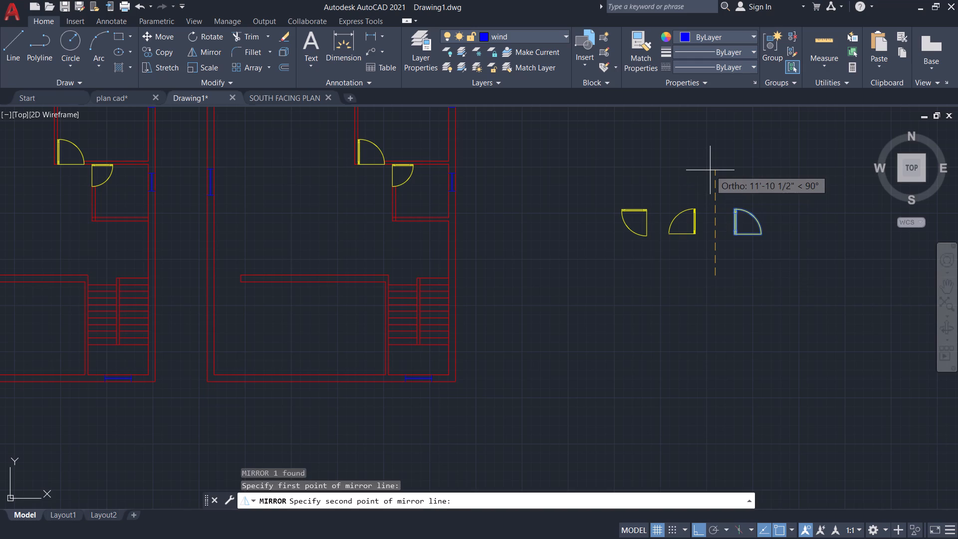
left_click(710, 170)
type("no")
key("Return")
Copy the mirrored spare door by its free corner to the end of the horizontal wall below the second plan's upper-left room.
left_click(693, 237)
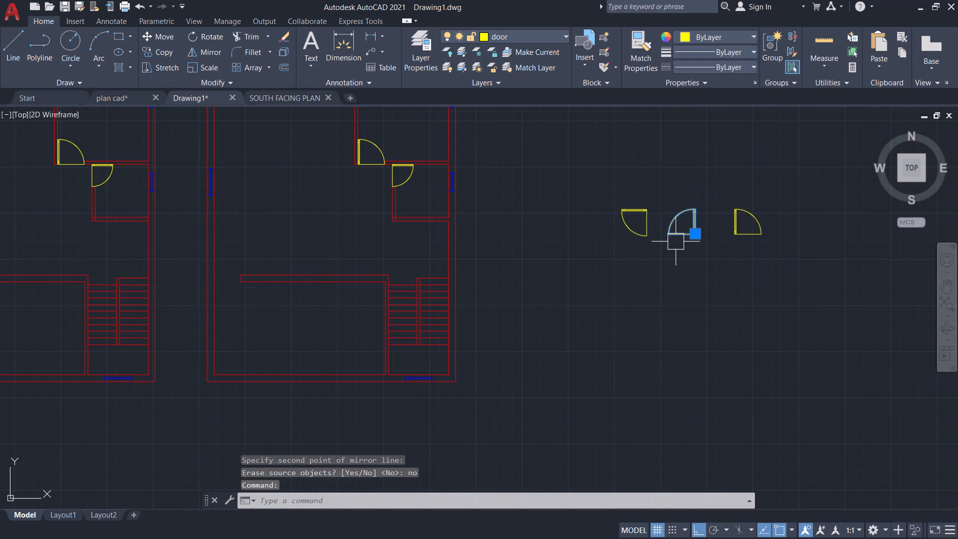
type("co")
key("Return")
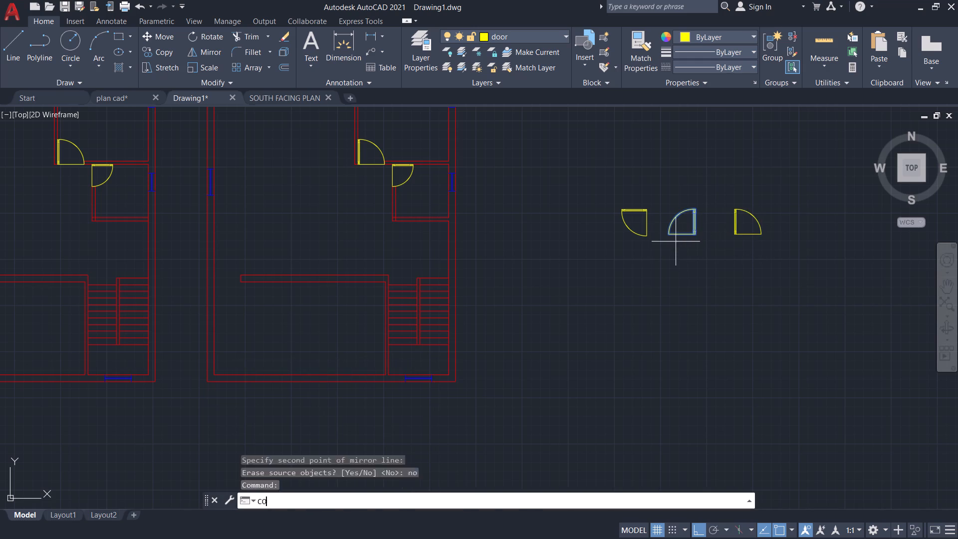
left_click_drag(670, 235, 665, 236)
scroll(534, 251, "down", 3)
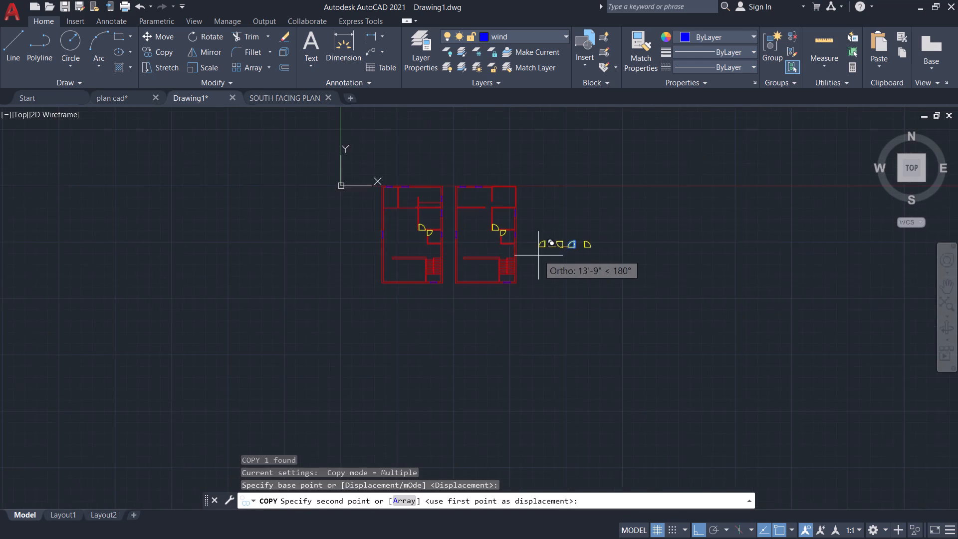
middle_click_drag(539, 256, 639, 346)
scroll(580, 291, "up", 6)
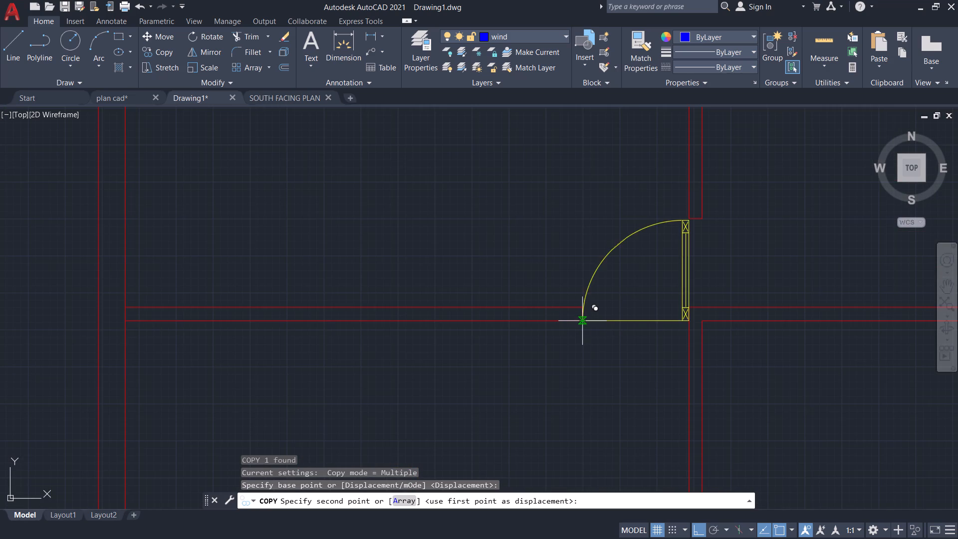
left_click(583, 322)
scroll(715, 297, "up", 2)
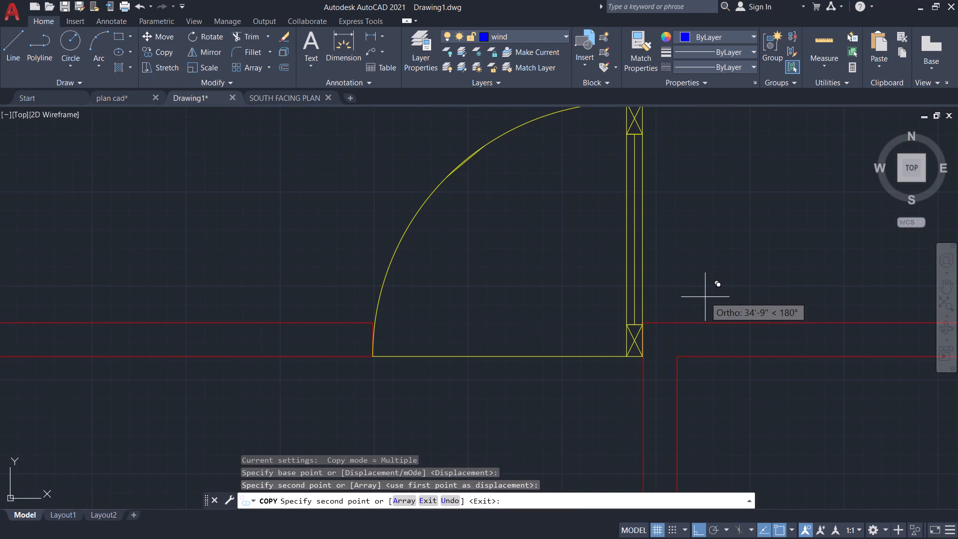
scroll(716, 317, "down", 3)
scroll(789, 359, "down", 1)
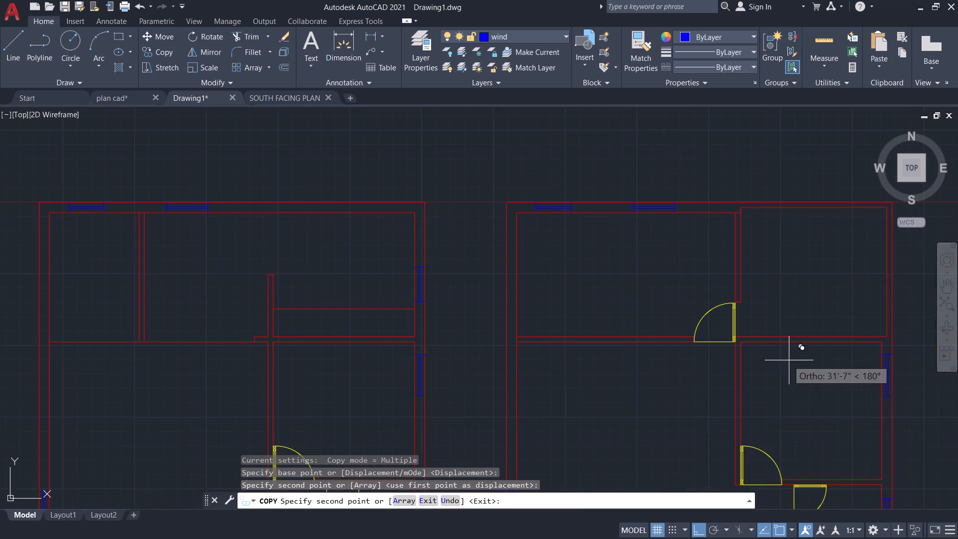
middle_click_drag(767, 378, 679, 264)
key("Escape")
Mirror the spare door nearest the second plan upward across a horizontal line above it, keeping the source.
scroll(736, 421, "down", 4)
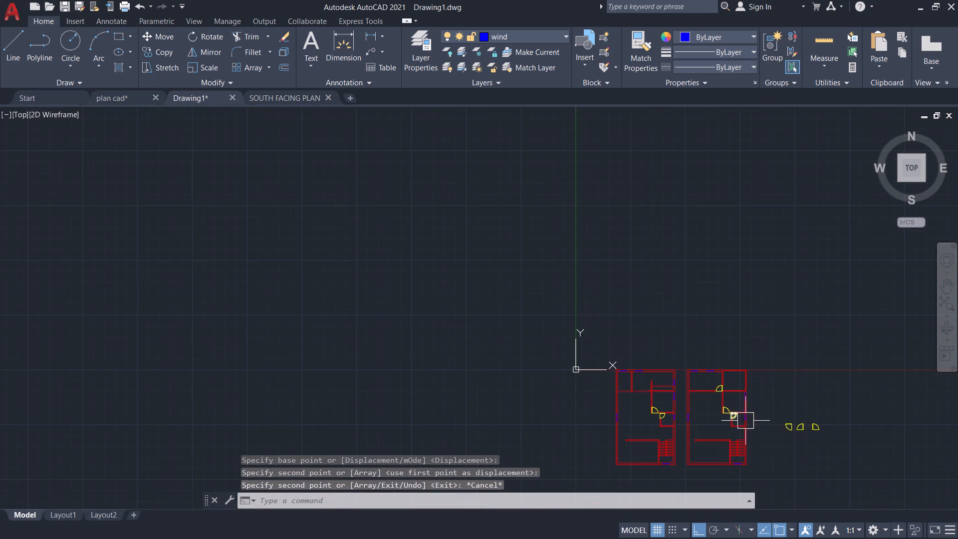
middle_click_drag(787, 416, 729, 403)
scroll(736, 423, "up", 4)
left_click_drag(724, 426, 705, 406)
left_click(599, 325)
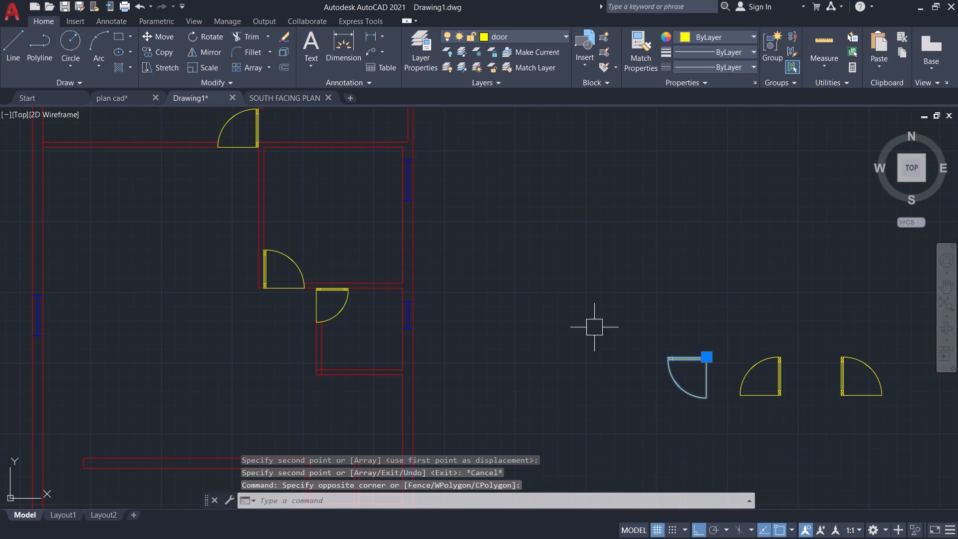
key("m")
key("i")
key("Return")
left_click_drag(639, 336, 661, 331)
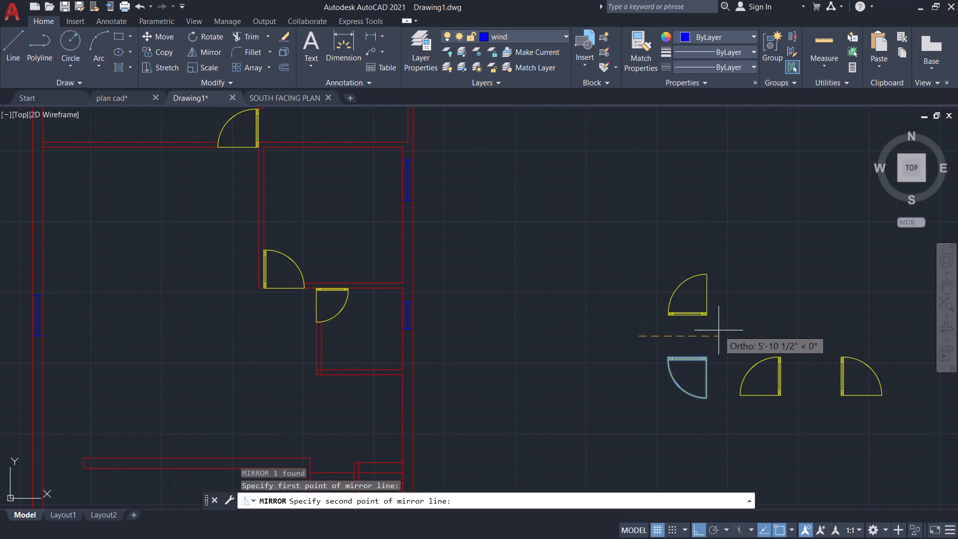
left_click(718, 330)
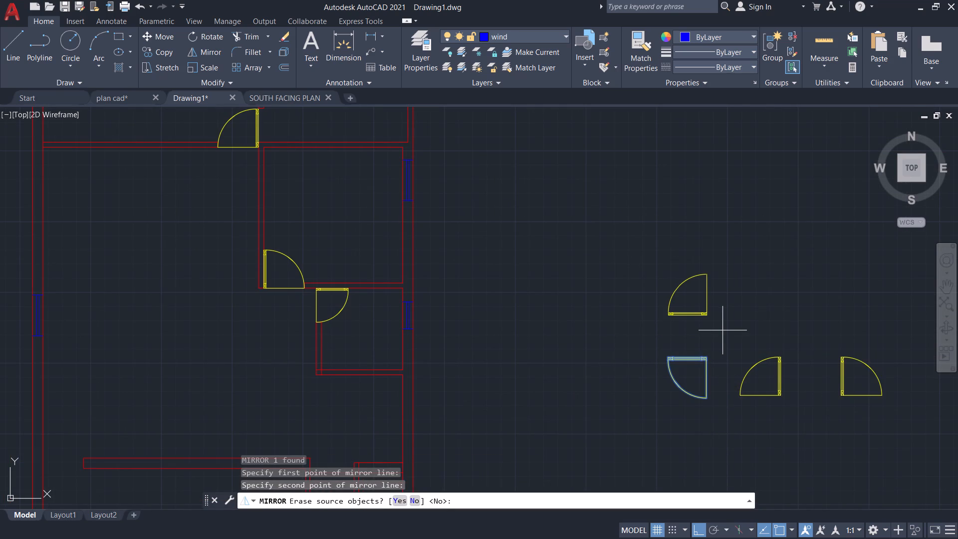
type("no")
key("Return")
Mirror the new upper spare door across a vertical line on its right side, keeping the source.
left_click_drag(733, 325, 706, 305)
left_click(649, 267)
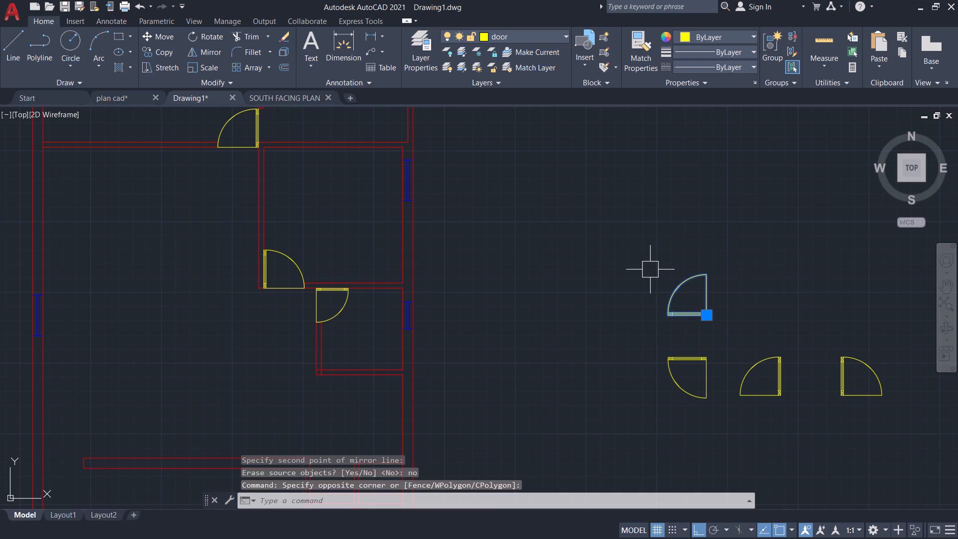
key("m")
key("i")
key("Return")
left_click_drag(725, 303, 721, 280)
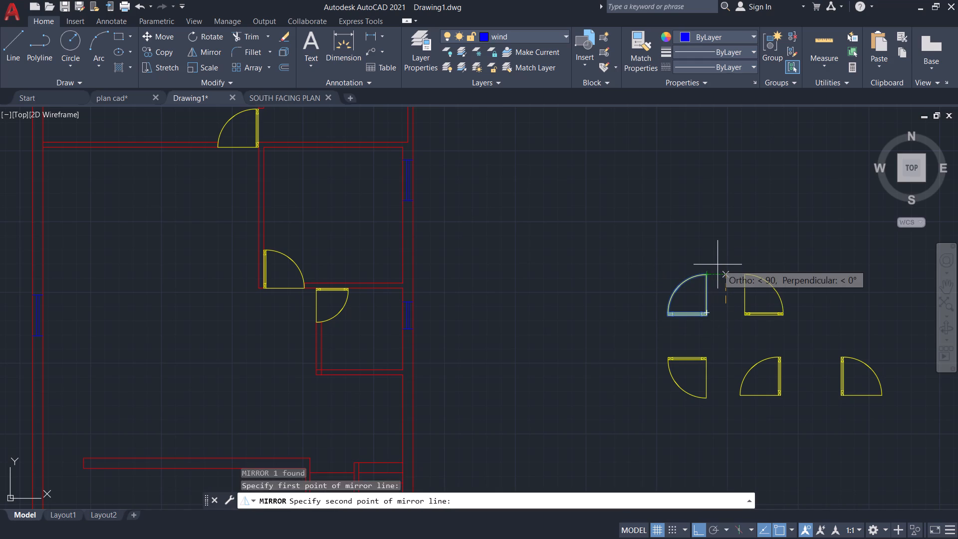
left_click(713, 244)
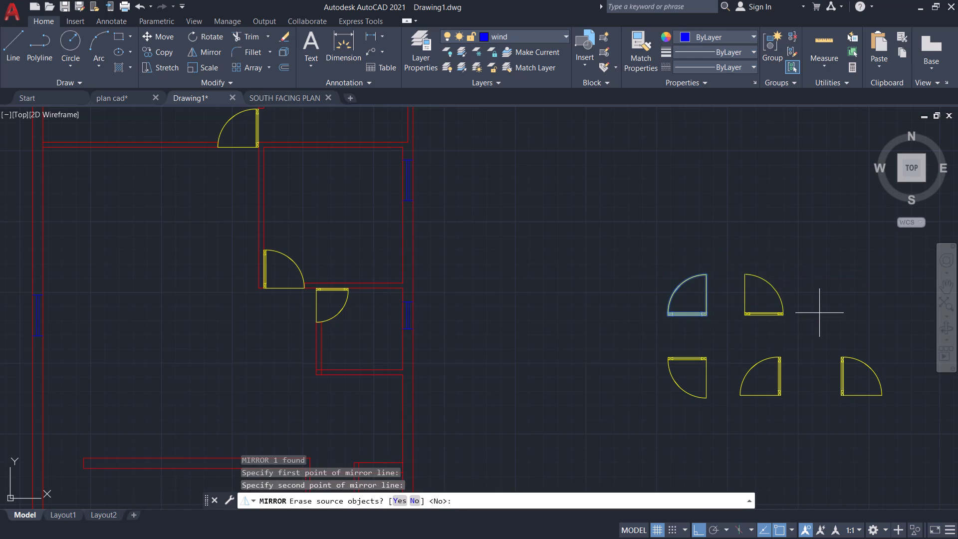
type("no")
key("Return")
Move the newest spare door by its free upper corner to the vertical wall's lower-left corner at the second plan's upper-right room opening.
left_click_drag(818, 332, 794, 315)
left_click(719, 271)
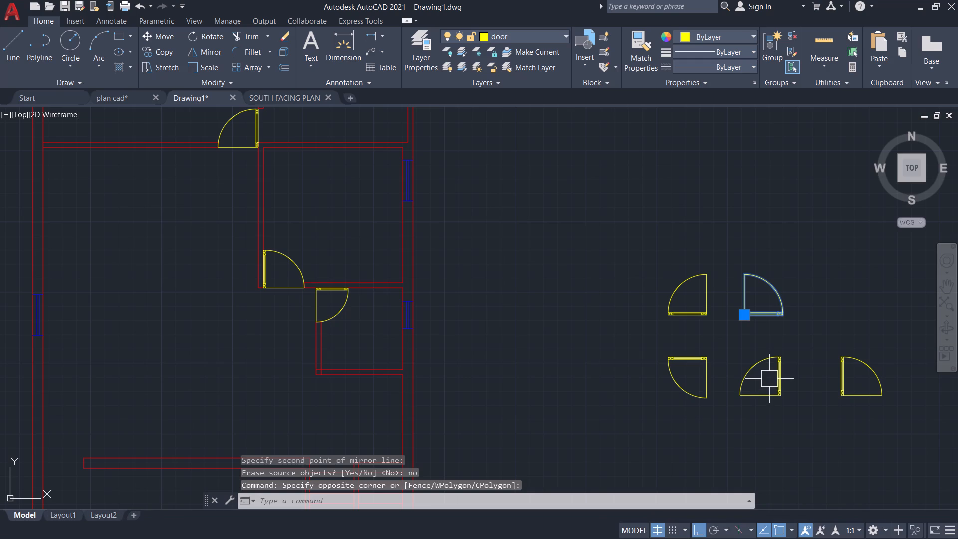
key("m")
key("Return")
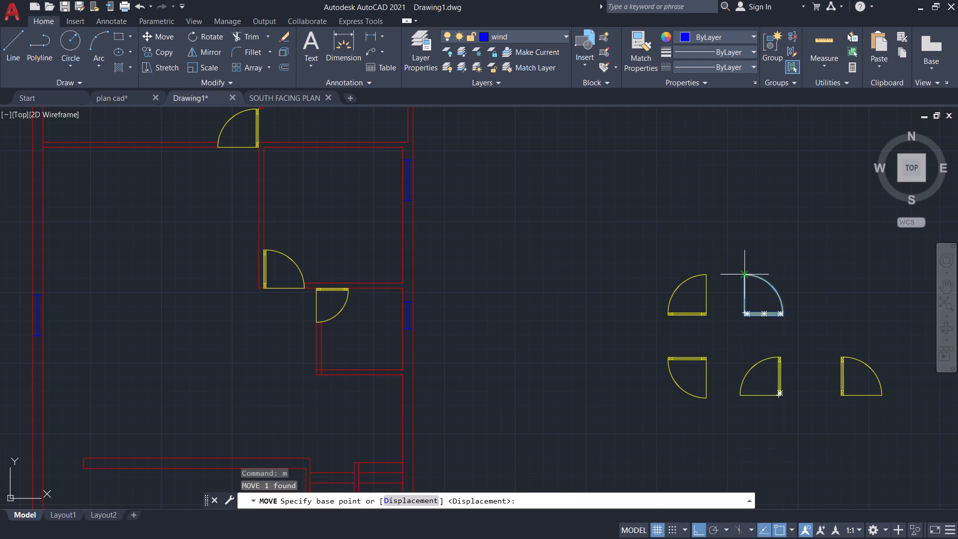
left_click(743, 273)
middle_click_drag(341, 231, 442, 379)
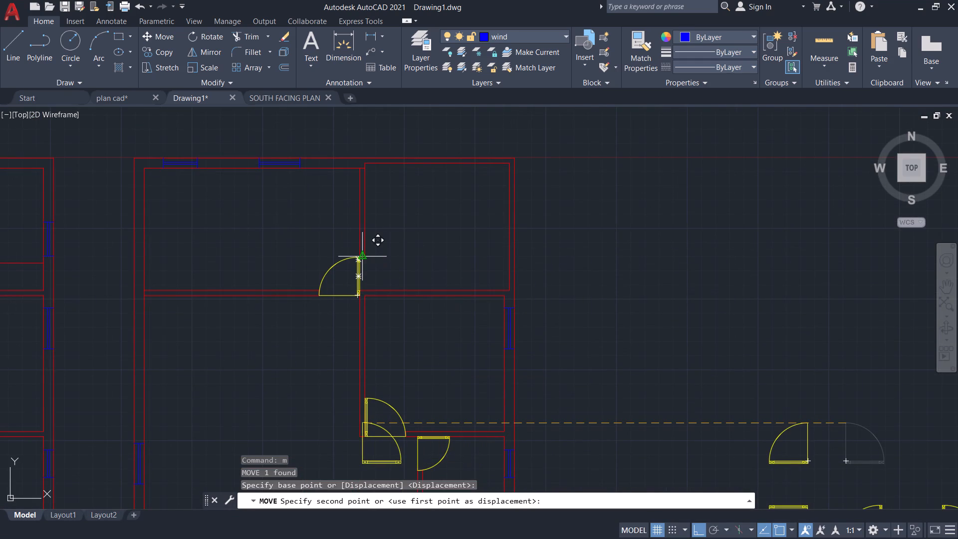
scroll(361, 258, "up", 3)
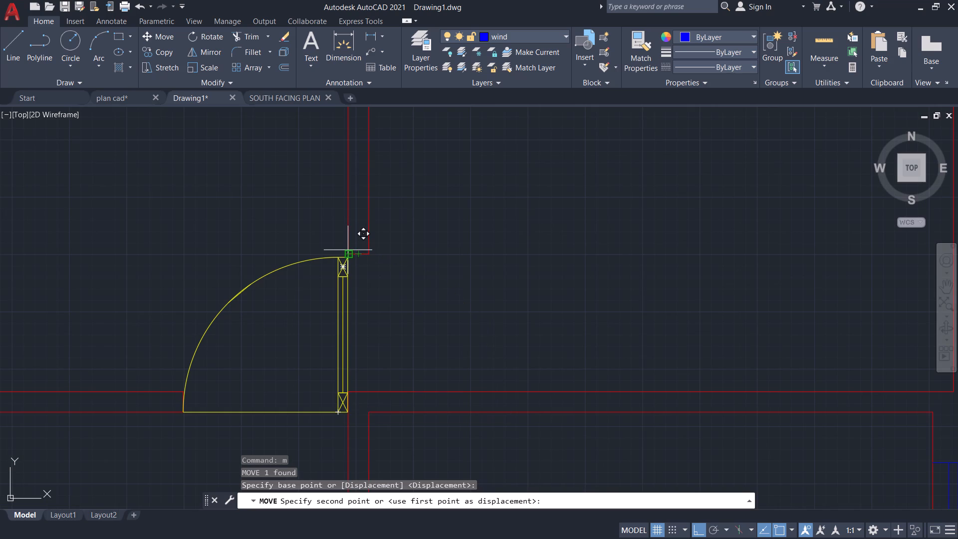
left_click(349, 254)
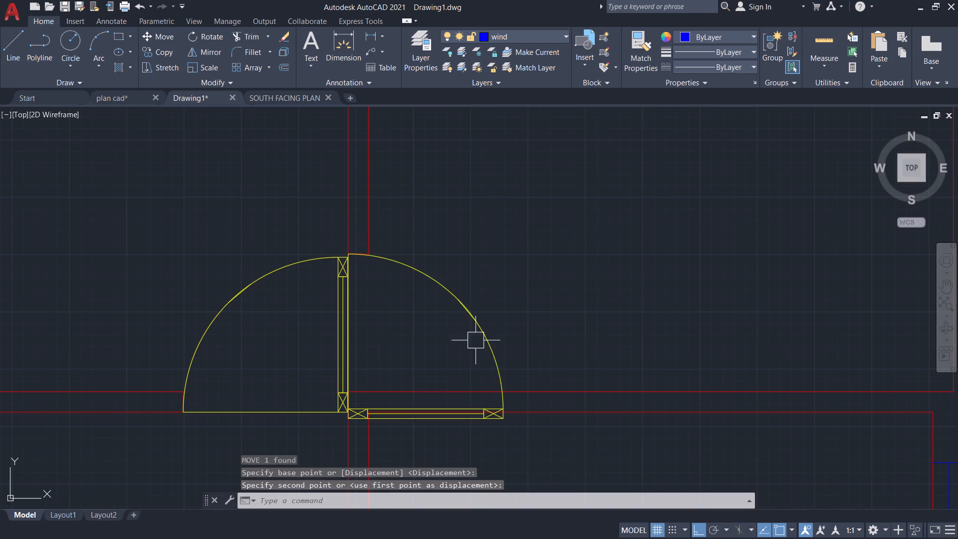
key("Escape")
Scale down the door in the second plan's upper-right room about its free upper corner until its leaf reaches the horizontal wall's upper line.
left_click(471, 326)
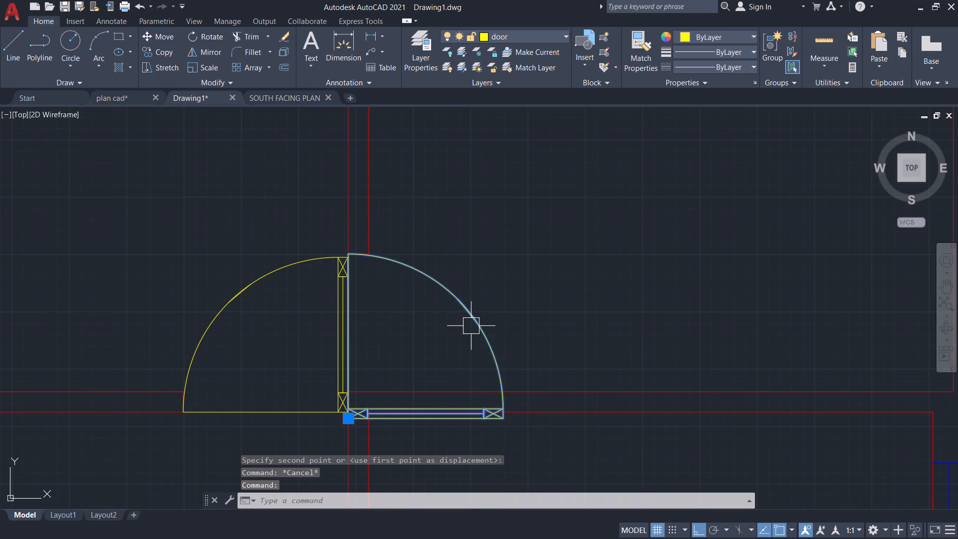
key("s")
key("c")
key("Return")
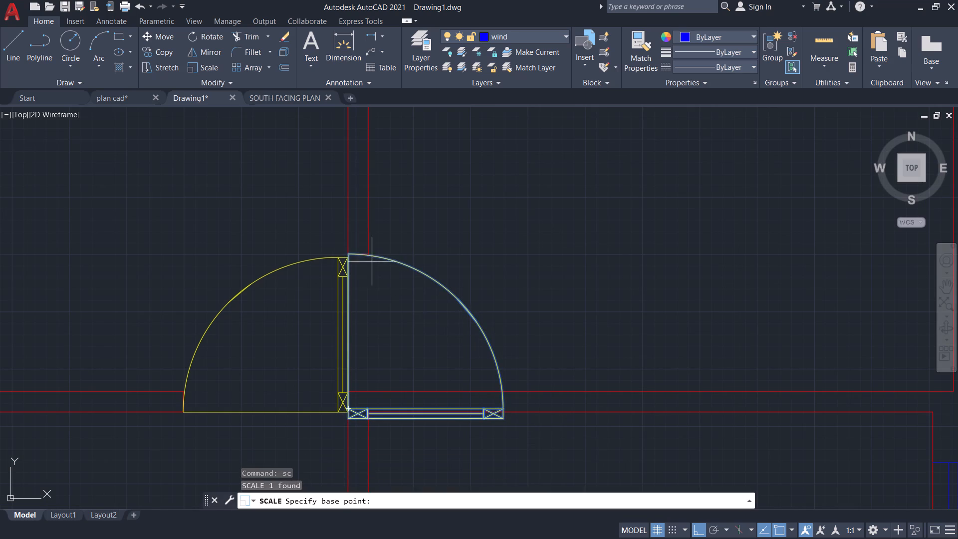
left_click(347, 253)
scroll(398, 318, "up", 2)
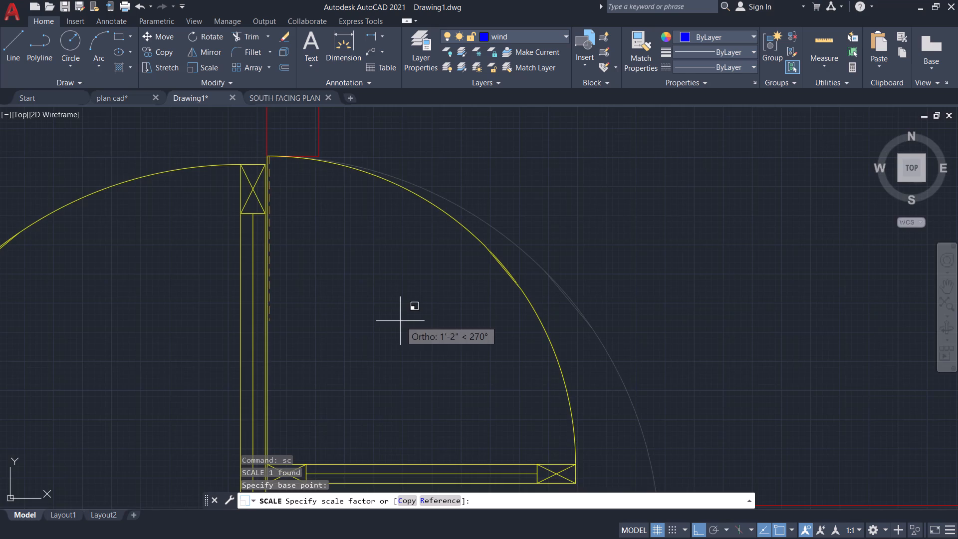
middle_click_drag(400, 321, 427, 245)
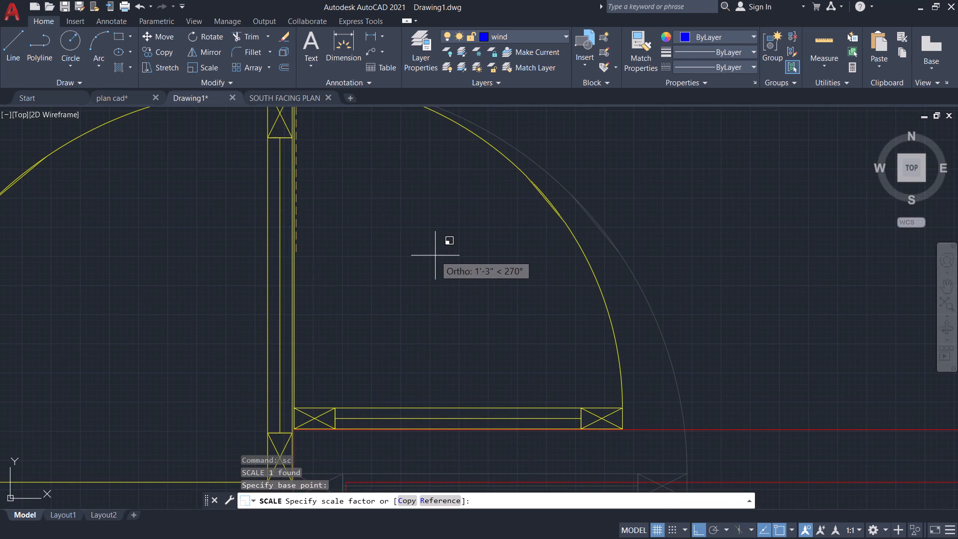
left_click(435, 256)
scroll(614, 313, "down", 2)
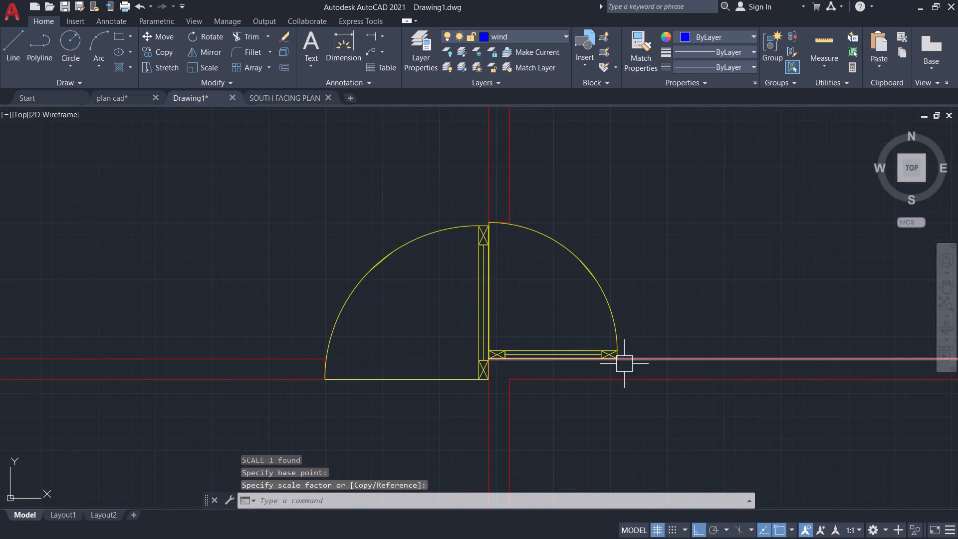
Move the scaled door by its lower hinge corner onto the wall corner where the horizontal and vertical wall lines meet.
scroll(602, 368, "up", 4)
scroll(638, 345, "up", 3)
left_click(728, 315)
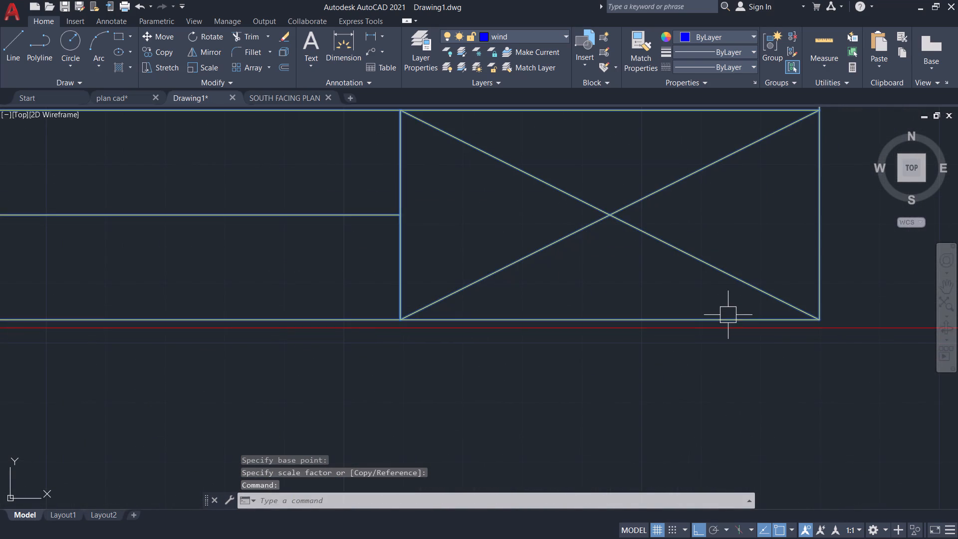
key("m")
key("Return")
scroll(530, 329, "down", 4)
middle_click_drag(436, 352, 679, 355)
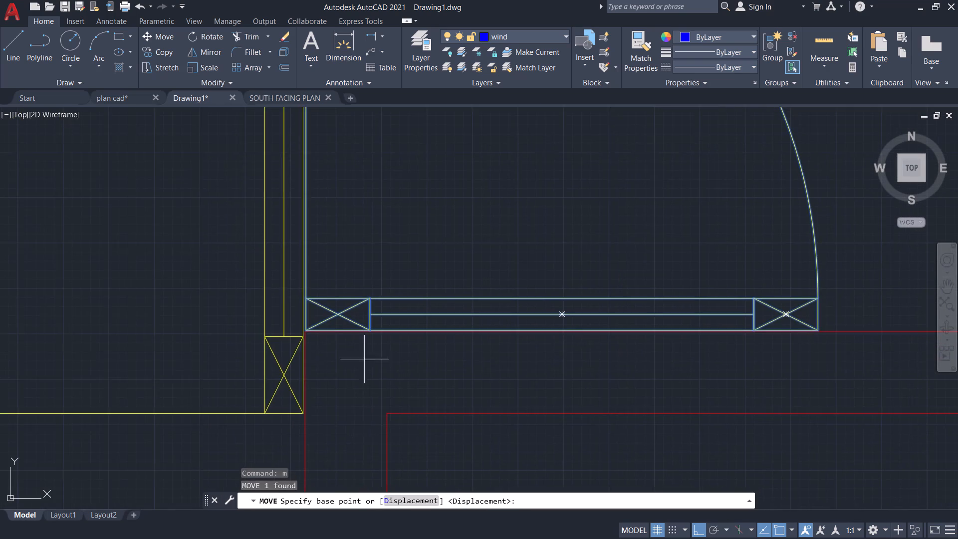
scroll(316, 356, "up", 3)
scroll(254, 283, "up", 1)
left_click(255, 259)
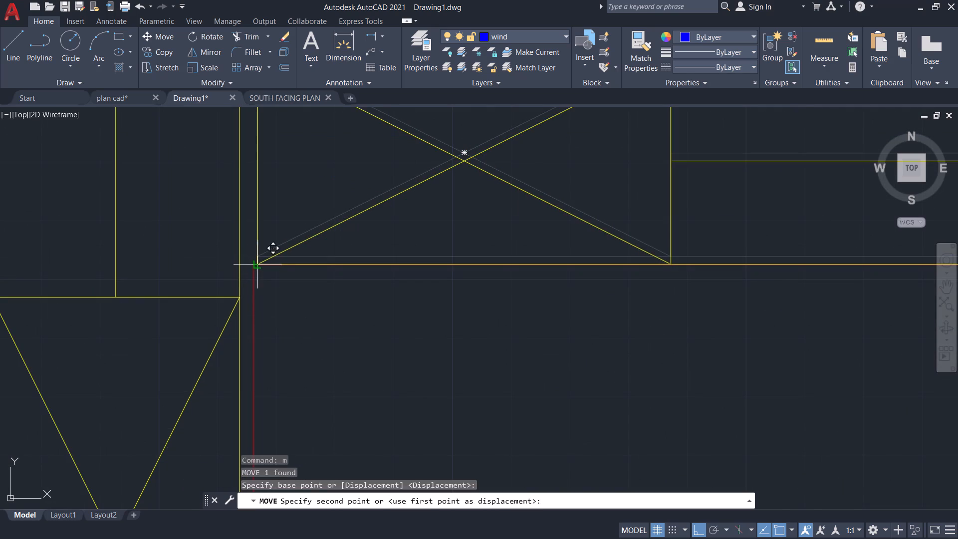
left_click(252, 265)
scroll(335, 316, "down", 7)
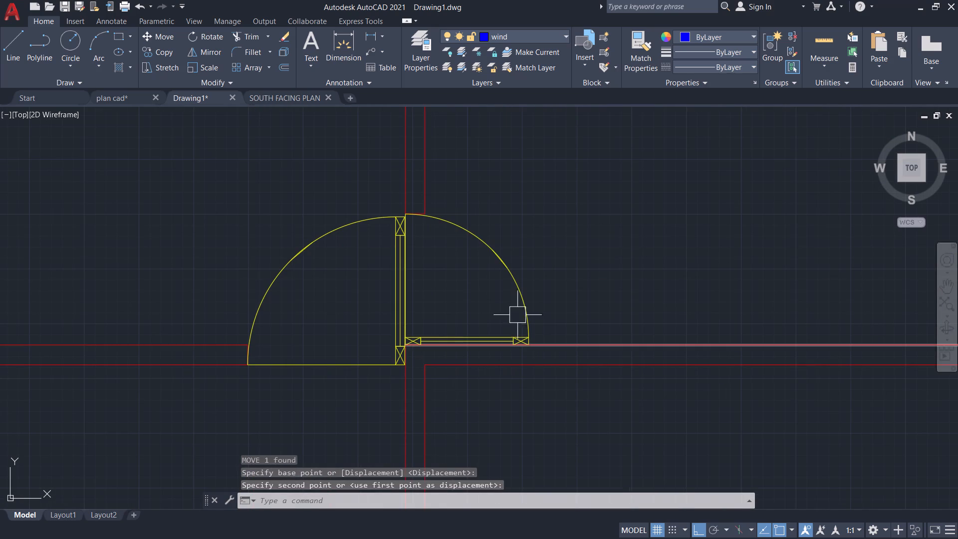
scroll(406, 226, "up", 3)
scroll(429, 172, "up", 2)
scroll(462, 213, "down", 2)
scroll(607, 263, "down", 4)
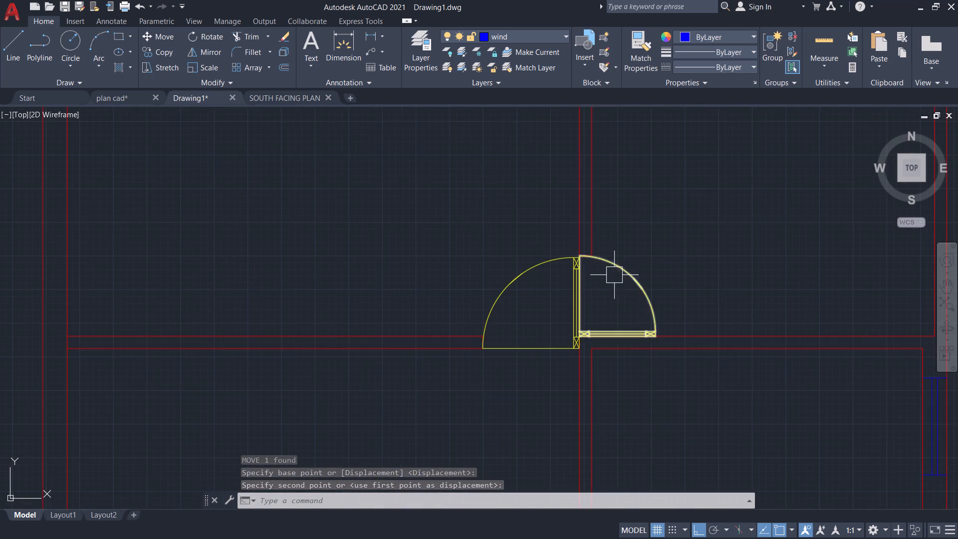
Copy the first plan's middle-room door by its free lower corner to the open end of the second plan's long horizontal wall above the bottom room.
scroll(625, 287, "down", 3)
middle_click_drag(702, 335, 619, 220)
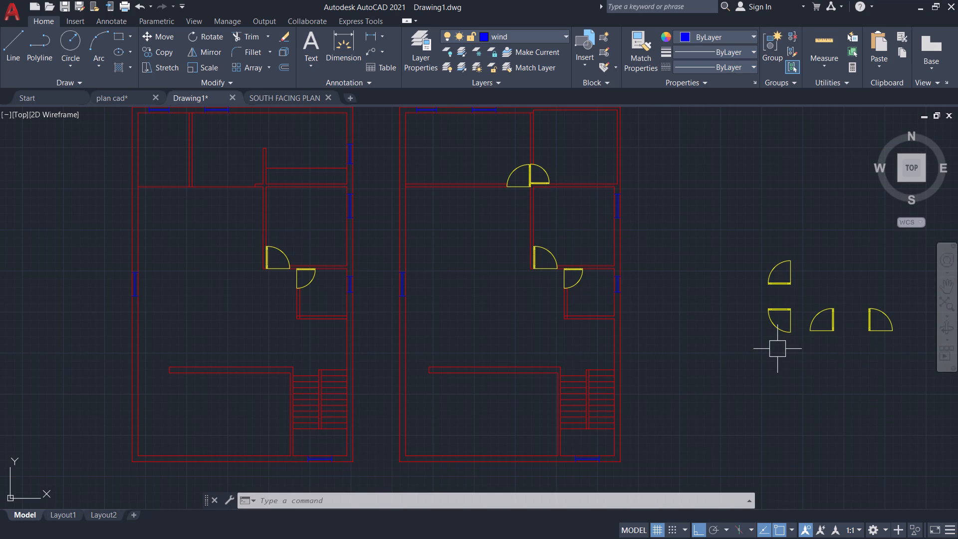
scroll(296, 263, "up", 1)
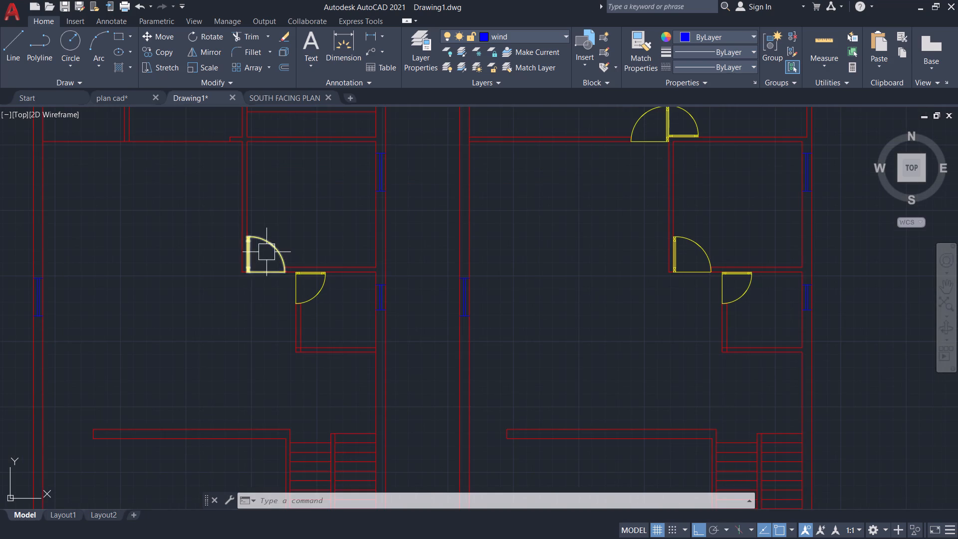
left_click(270, 247)
key("c")
key("o")
key("Return")
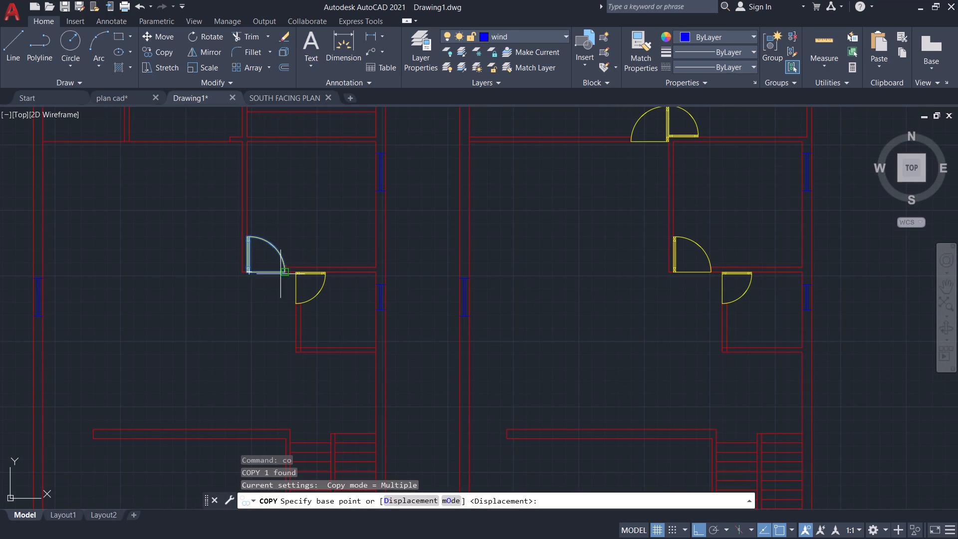
left_click(284, 273)
scroll(534, 459, "up", 3)
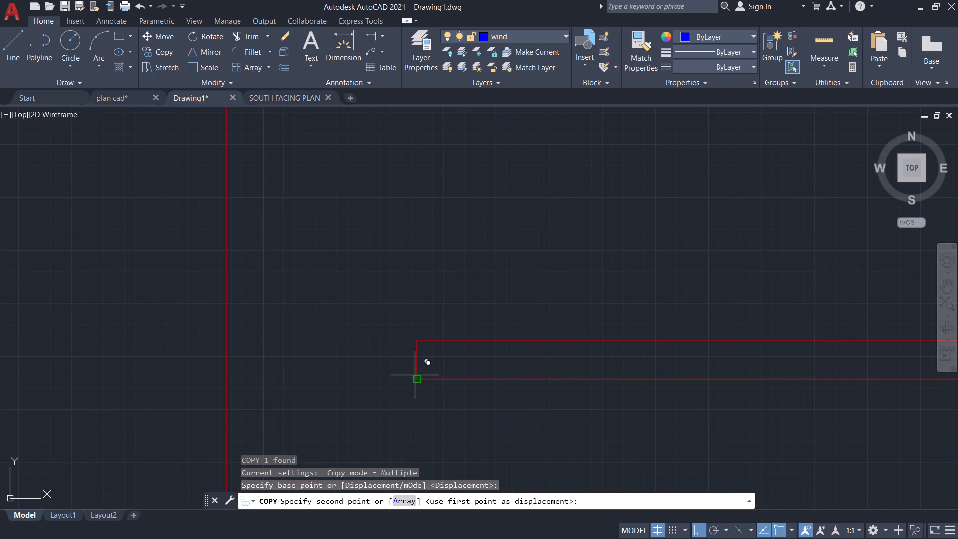
left_click(418, 381)
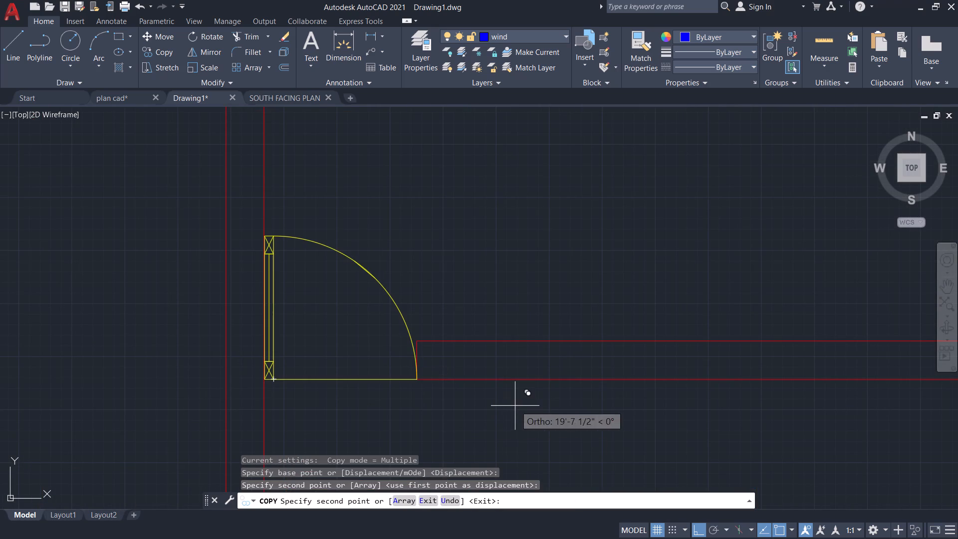
Place another copy of the door at the lower corner of the matching open wall end in the first plan.
scroll(455, 391, "down", 6)
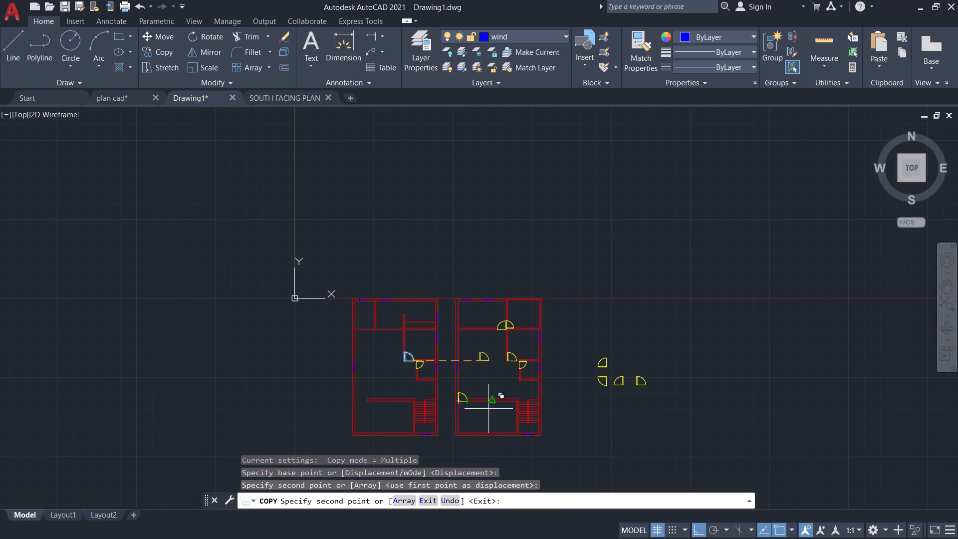
scroll(398, 402, "up", 2)
scroll(339, 398, "up", 2)
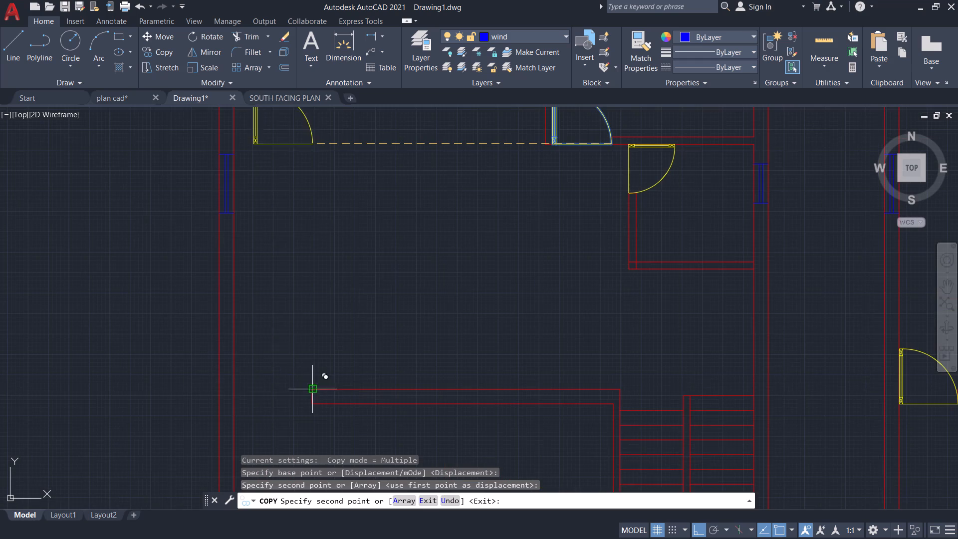
left_click(312, 408)
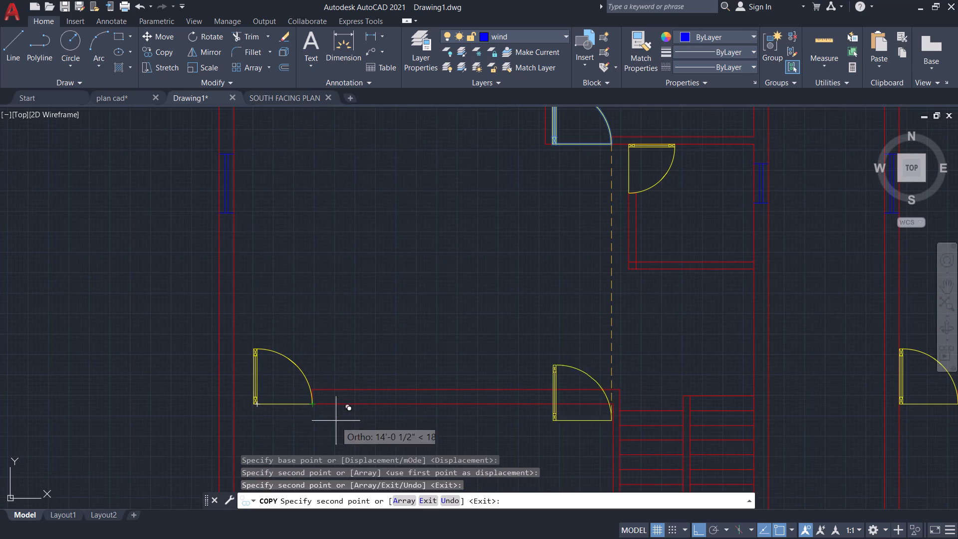
key("Escape")
Scale up the first plan's new door about its free lower corner until its leaf meets the outer wall's inner line.
left_click(301, 399)
key("s")
key("c")
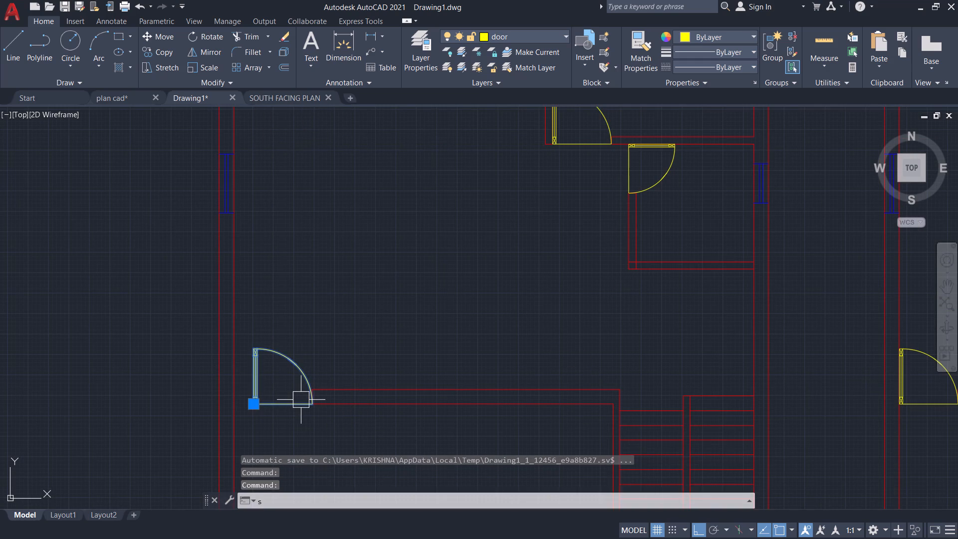
key("Return")
scroll(310, 405, "up", 2)
left_click(310, 405)
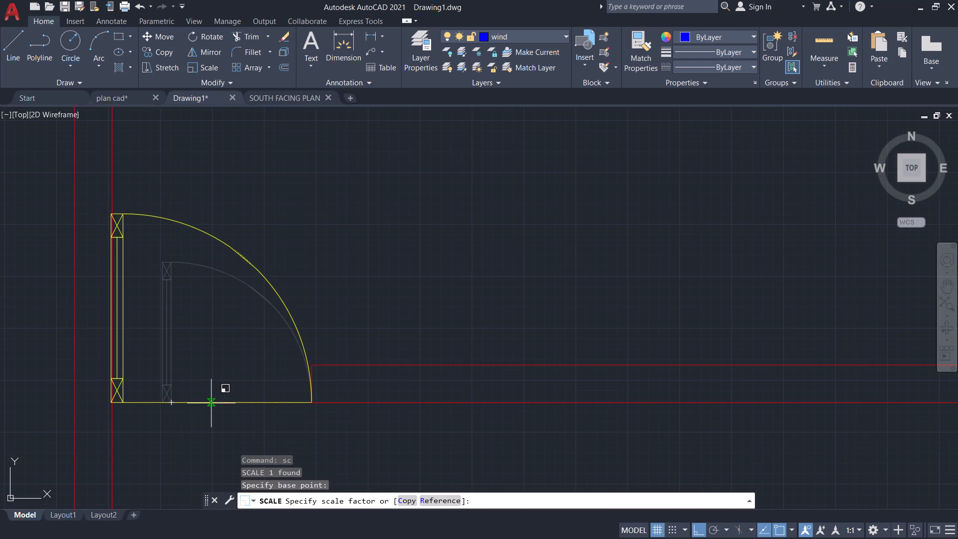
scroll(213, 404, "down", 1)
scroll(213, 404, "up", 1)
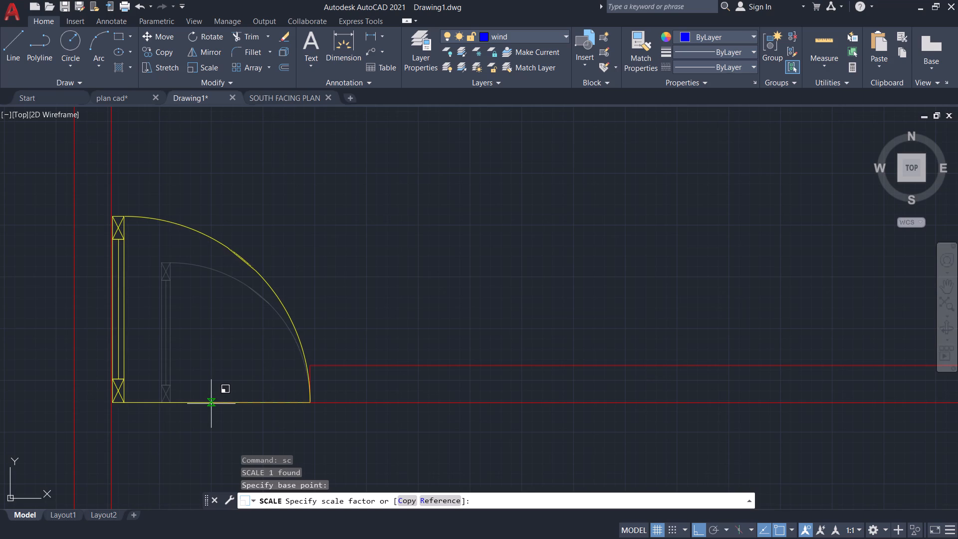
left_click(211, 403)
scroll(306, 401, "down", 4)
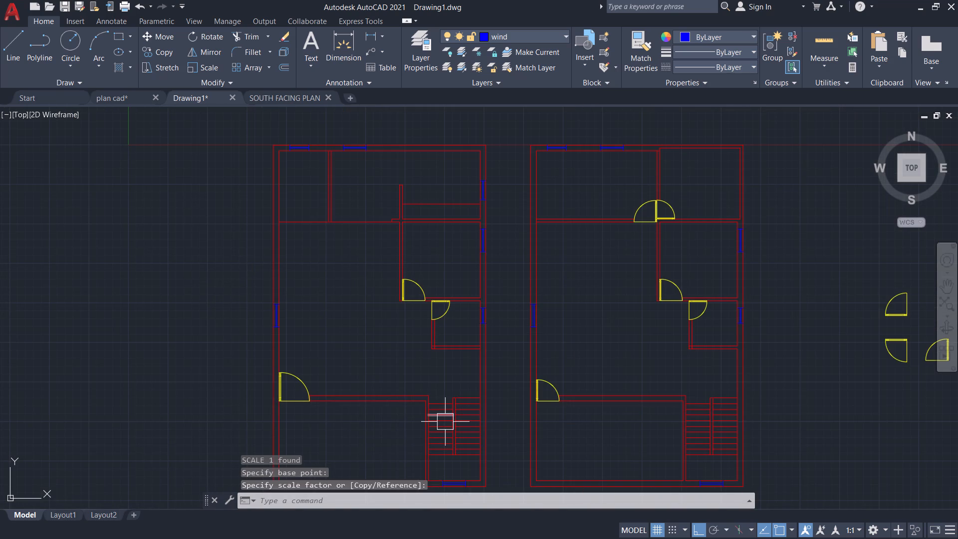
Delete the four spare doors beside the second plan.
scroll(459, 437, "down", 3)
left_click_drag(653, 462, 611, 438)
left_click(593, 417)
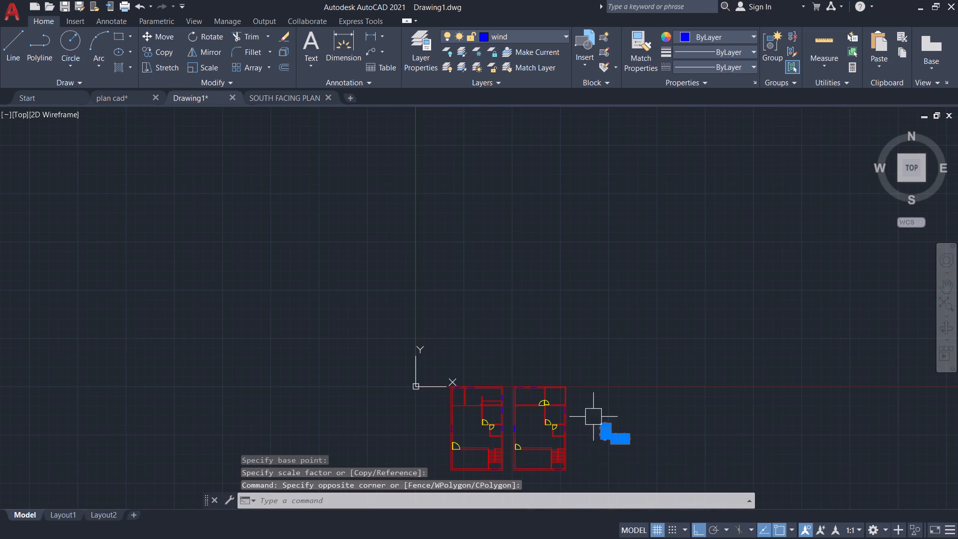
key("Delete")
scroll(607, 439, "up", 2)
middle_click_drag(605, 439, 673, 325)
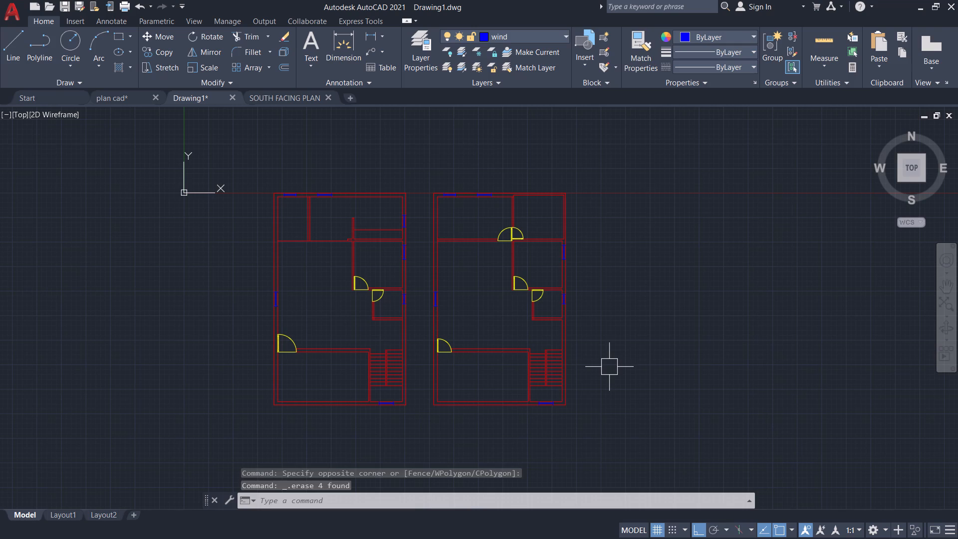
Save the drawing to the Desktop under the name "west facing house duplex plan".
key("ctrl+s")
left_click(309, 240)
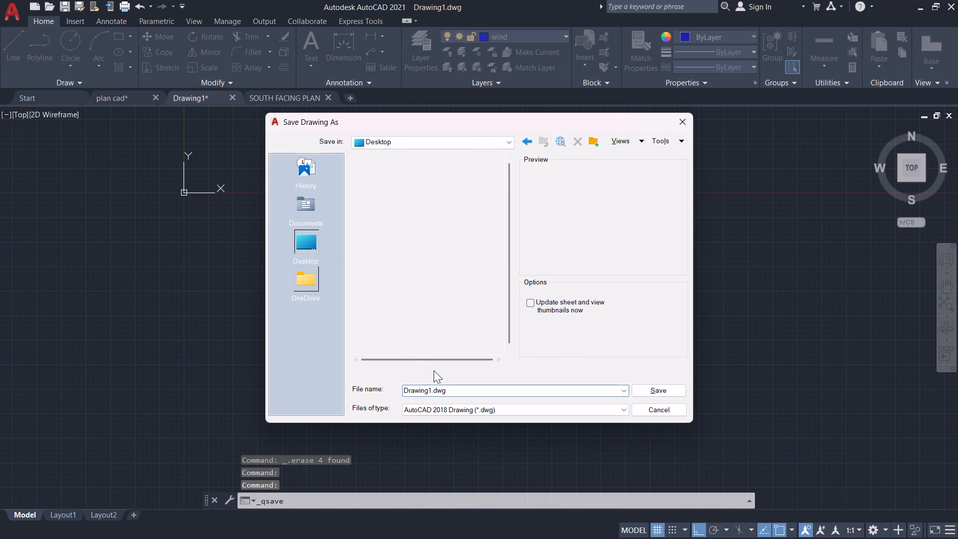
left_click_drag(459, 389, 387, 381)
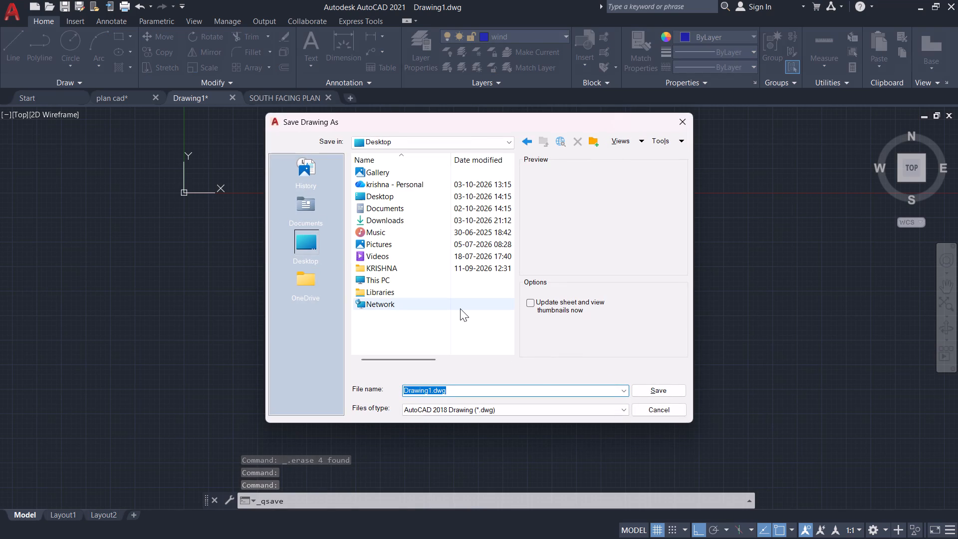
key("BackSpace")
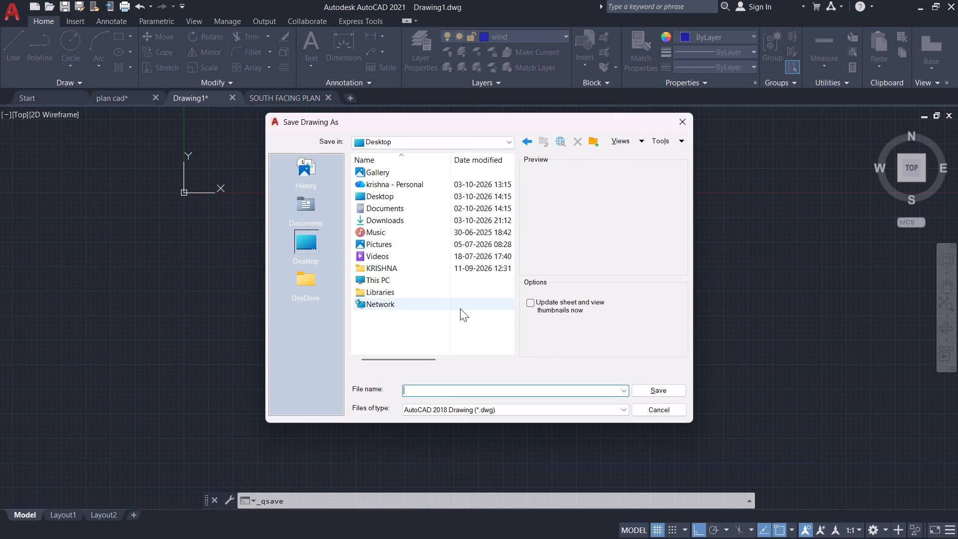
type("west facing")
key("space")
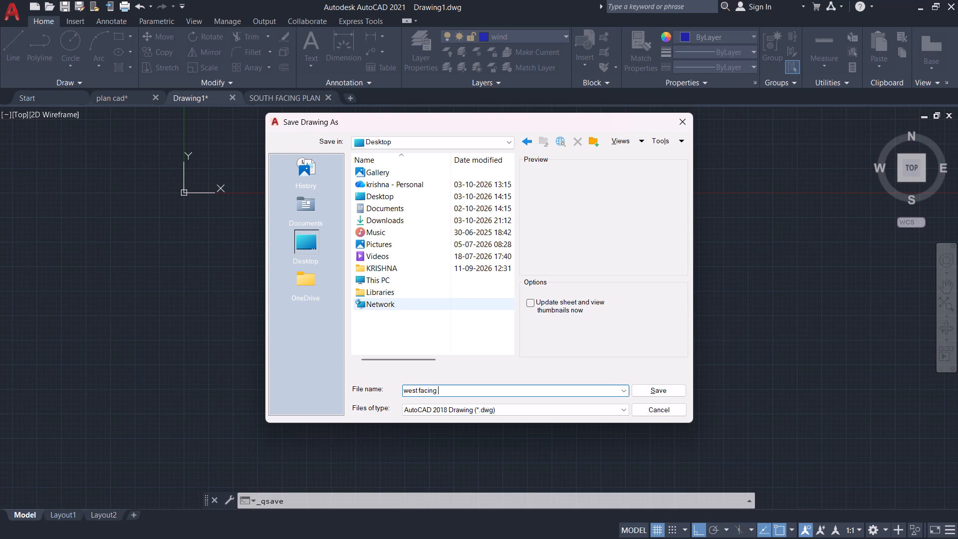
type("house duplex plan")
key("space")
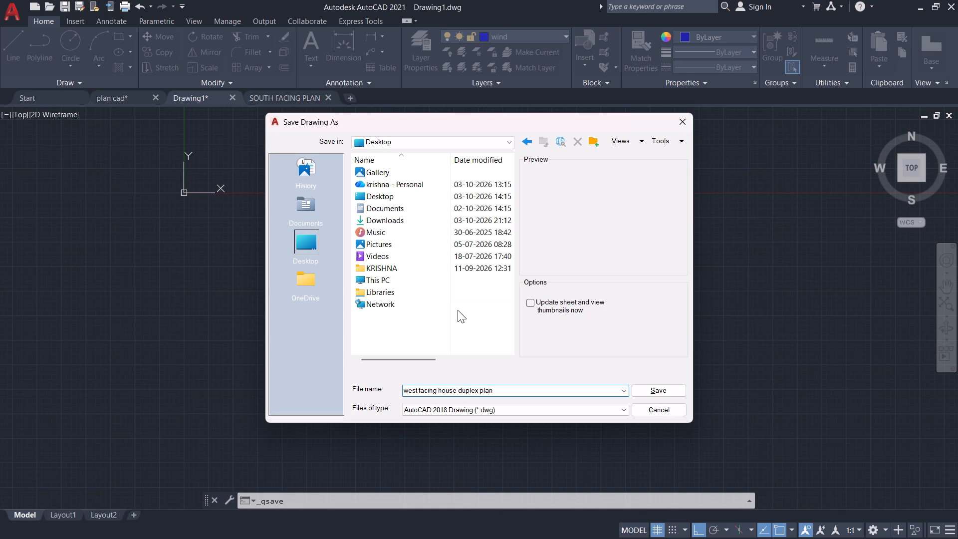
left_click(648, 395)
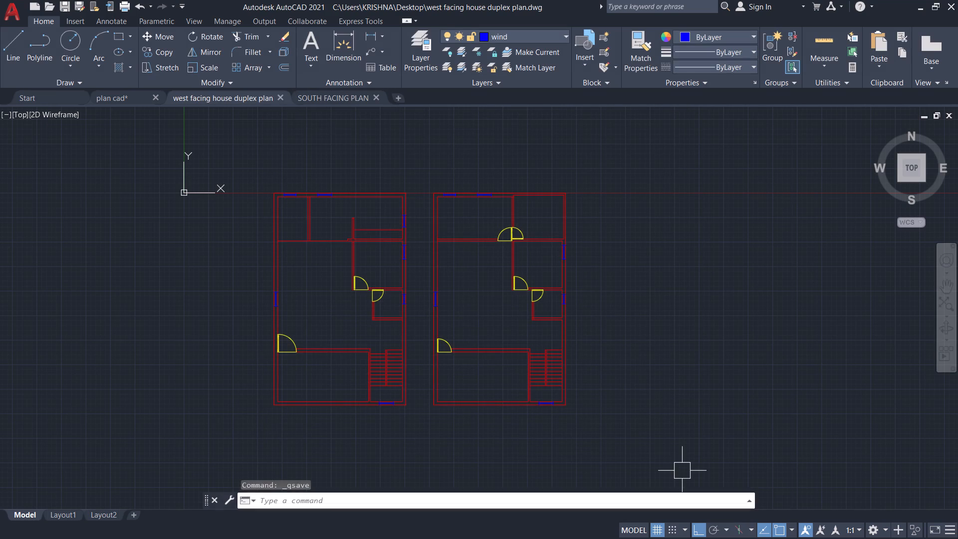
key("ctrl+s")
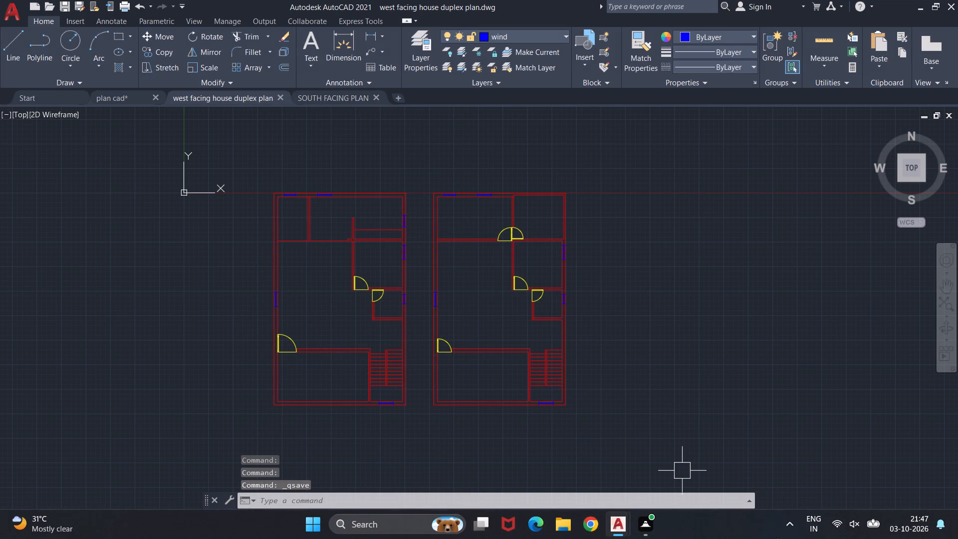
Copy a red D door label from the SOUTH FACING PLAN drawing into the first plan's middle-room door swing.
middle_click_drag(632, 287, 809, 354)
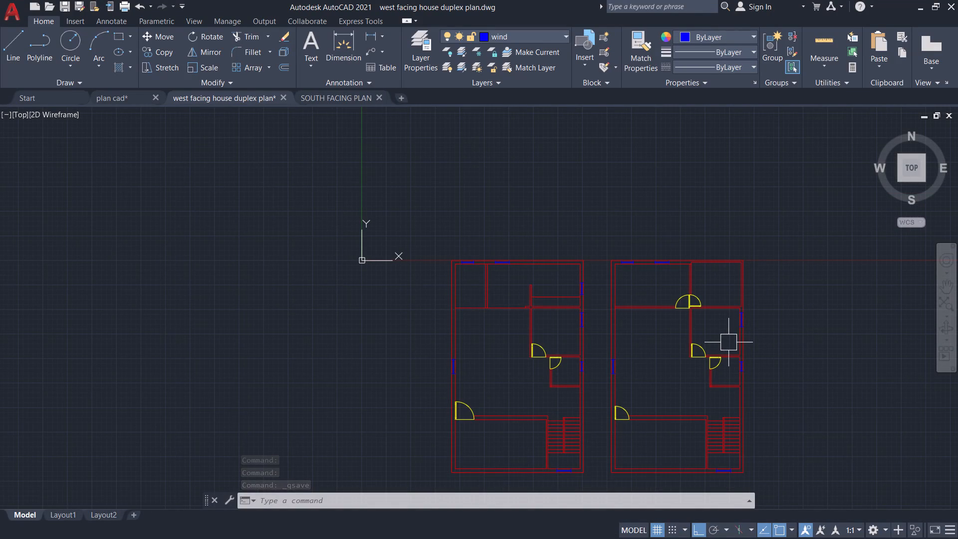
scroll(540, 341, "up", 2)
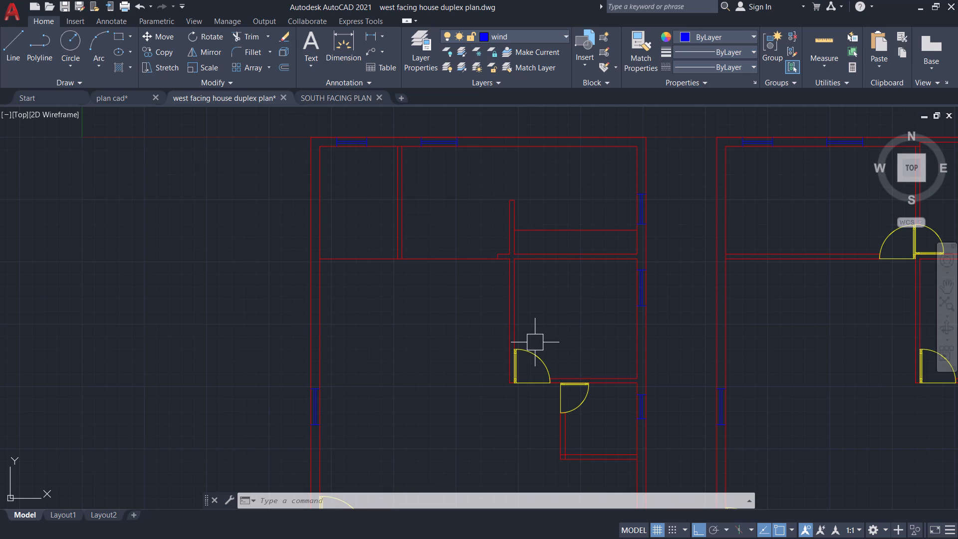
scroll(399, 262, "up", 1)
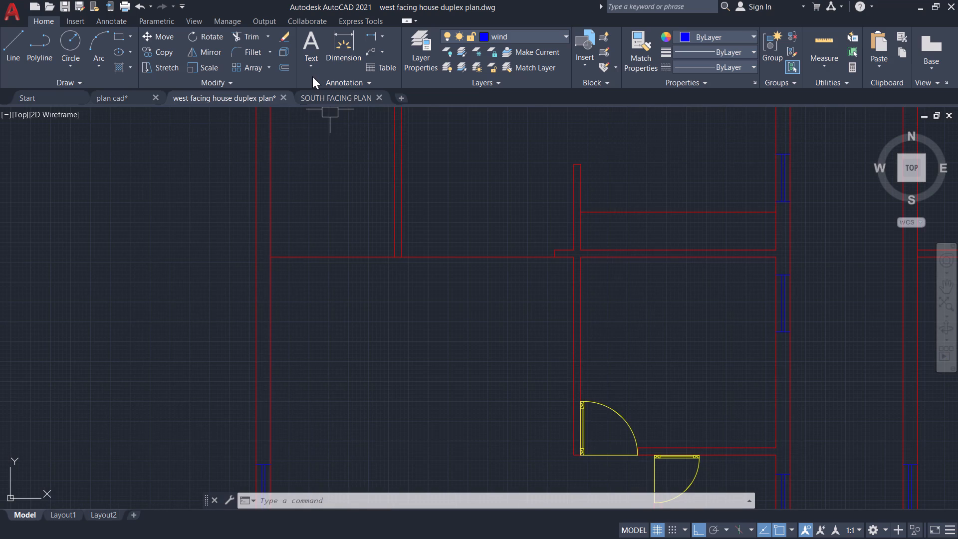
left_click(338, 102)
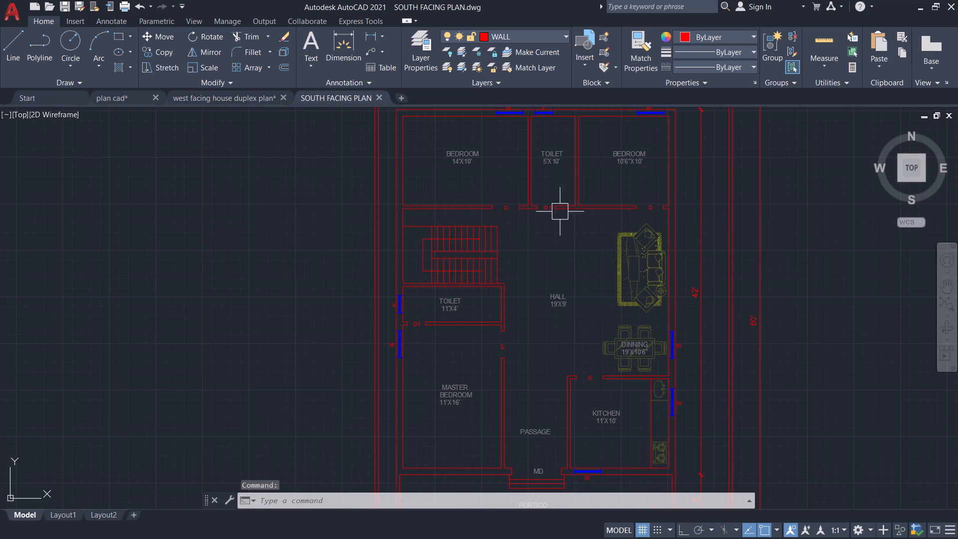
scroll(491, 219, "up", 2)
left_click(524, 199)
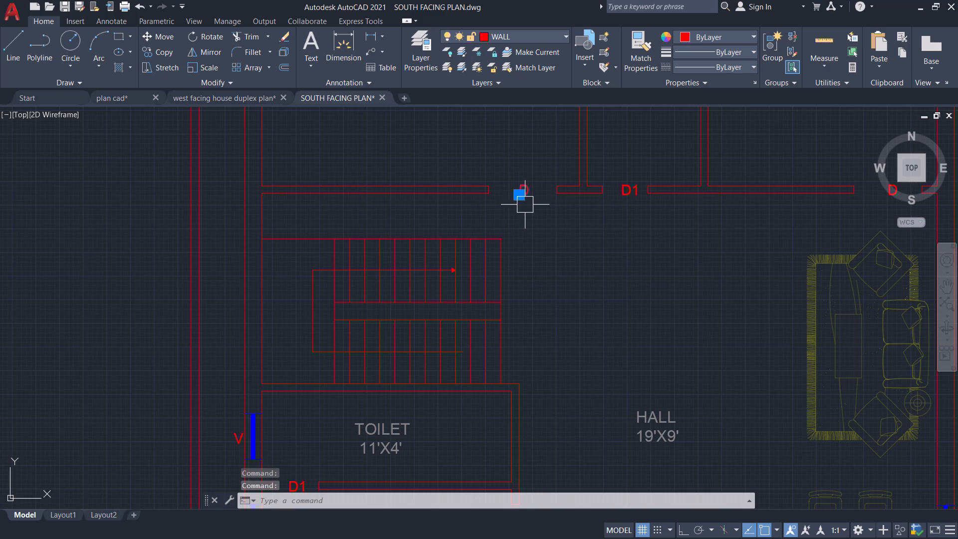
key("ctrl+c")
left_click(239, 97)
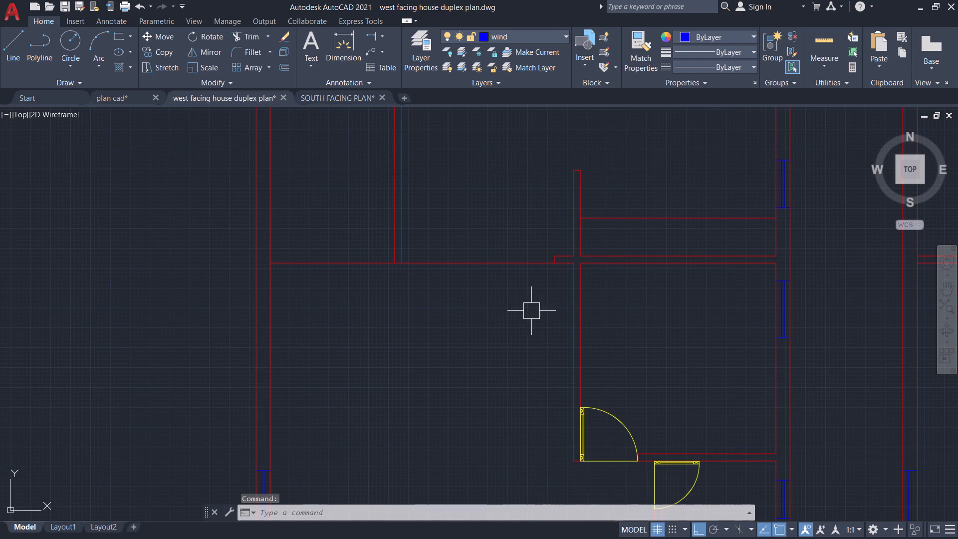
key("ctrl+v")
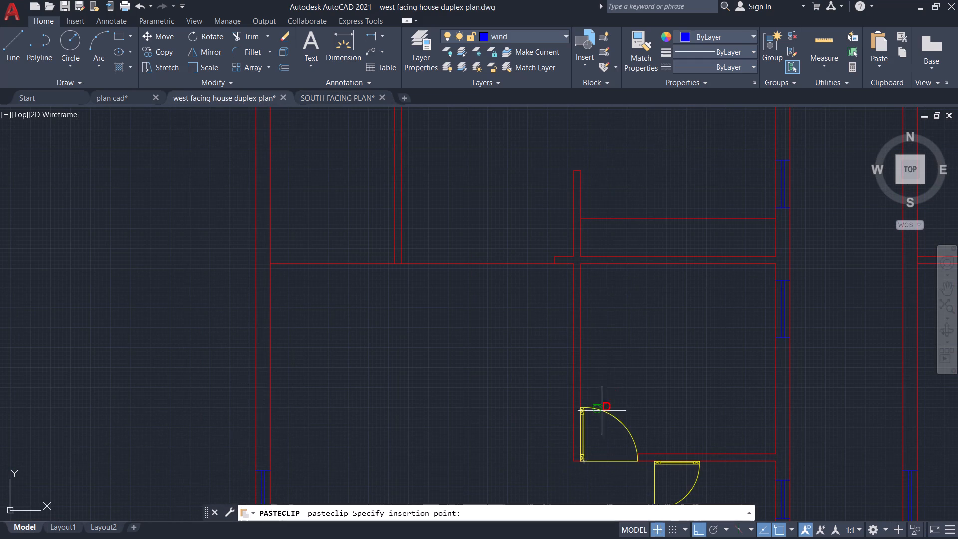
scroll(599, 426, "up", 2)
middle_click_drag(598, 424, 579, 244)
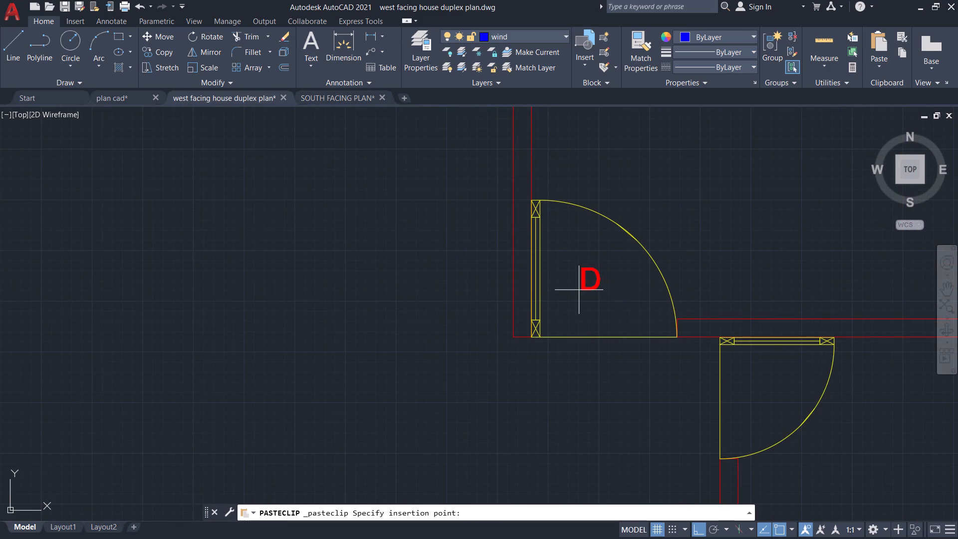
left_click(579, 290)
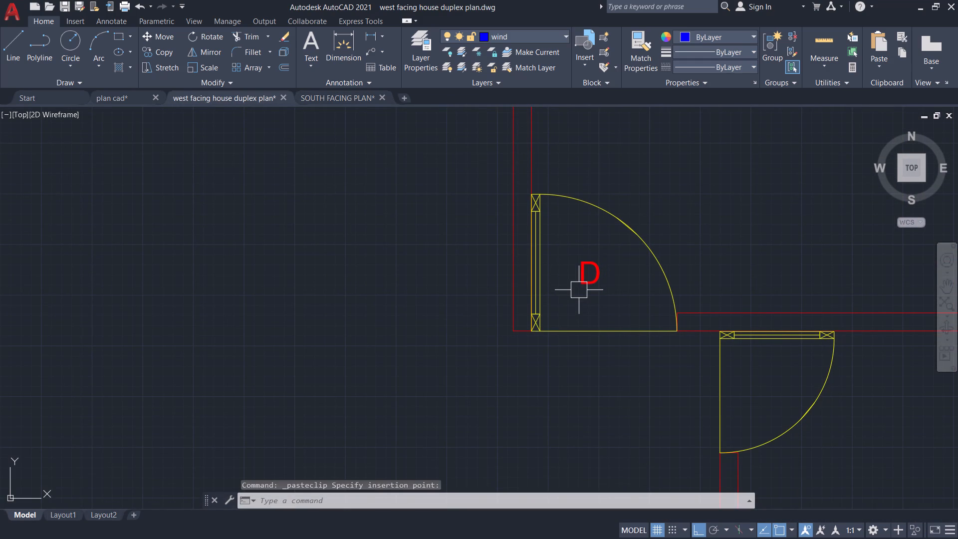
With Ortho off, copy the D label into the first plan's small room door and its large door near the outer wall.
left_click(589, 278)
type("co")
key("Return")
left_click(587, 280)
scroll(757, 408, "up", 2)
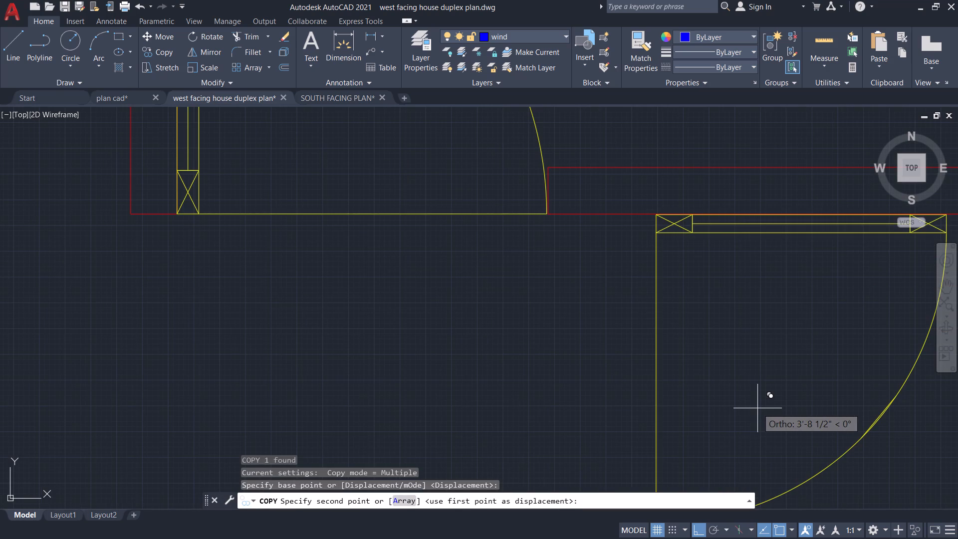
key("F8")
scroll(757, 408, "down", 2)
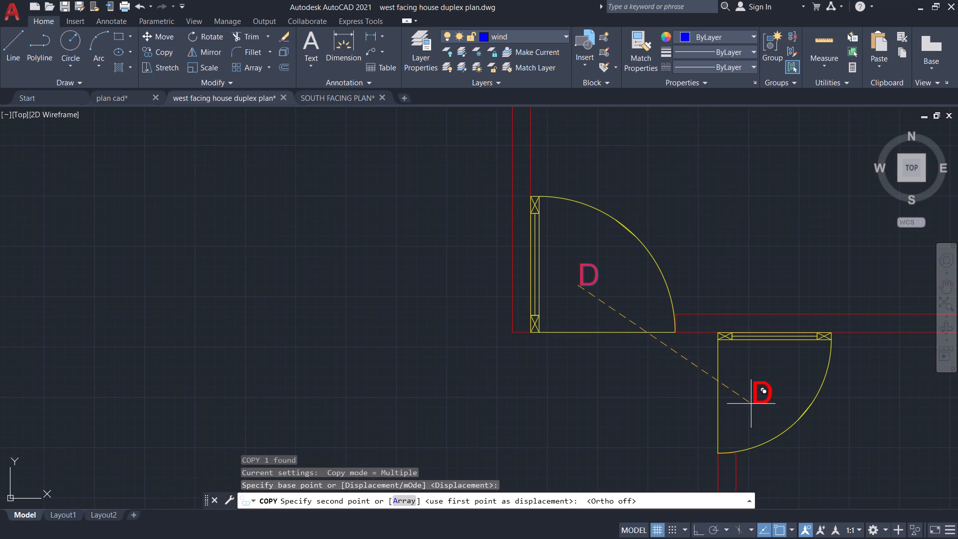
left_click(751, 402)
scroll(751, 402, "down", 4)
middle_click_drag(663, 399, 684, 312)
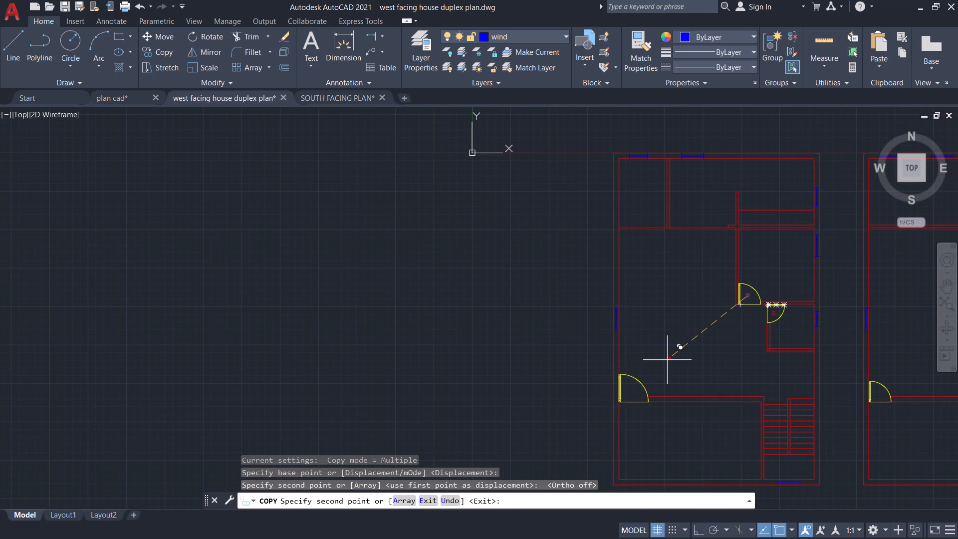
scroll(623, 388, "up", 2)
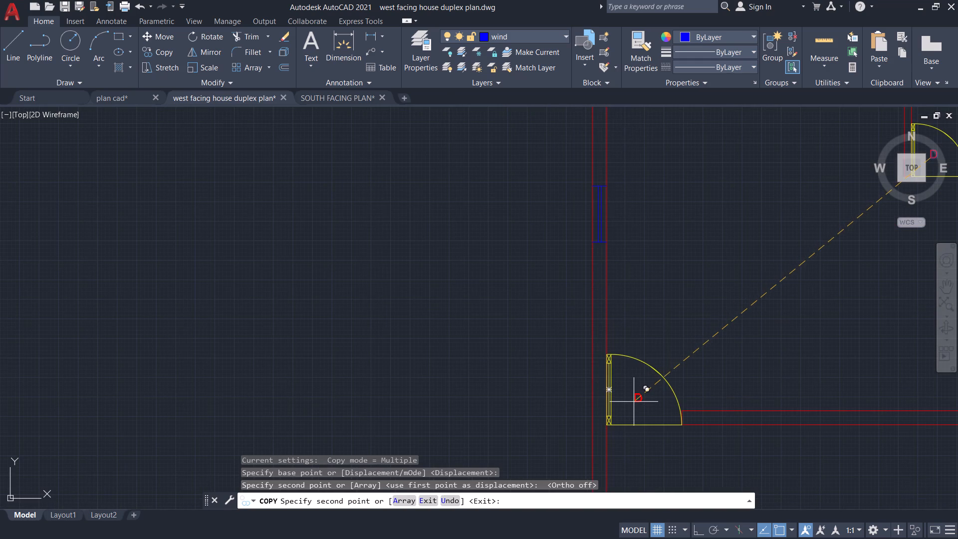
left_click(635, 402)
Copy the D label into the second plan's door near the outer wall and beside its two adjoining upper doors.
scroll(641, 367, "down", 2)
middle_click_drag(725, 364, 724, 364)
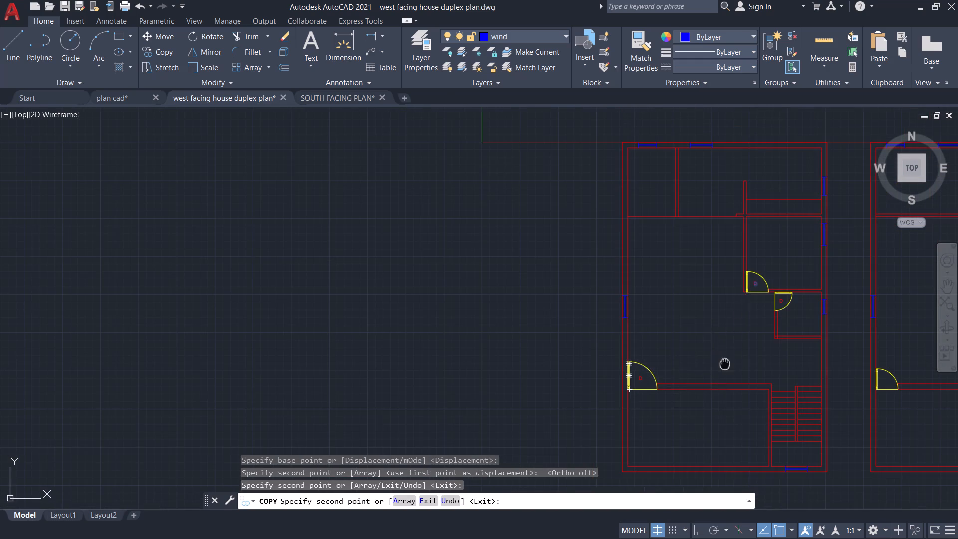
middle_click_drag(724, 364, 469, 368)
scroll(625, 395, "up", 2)
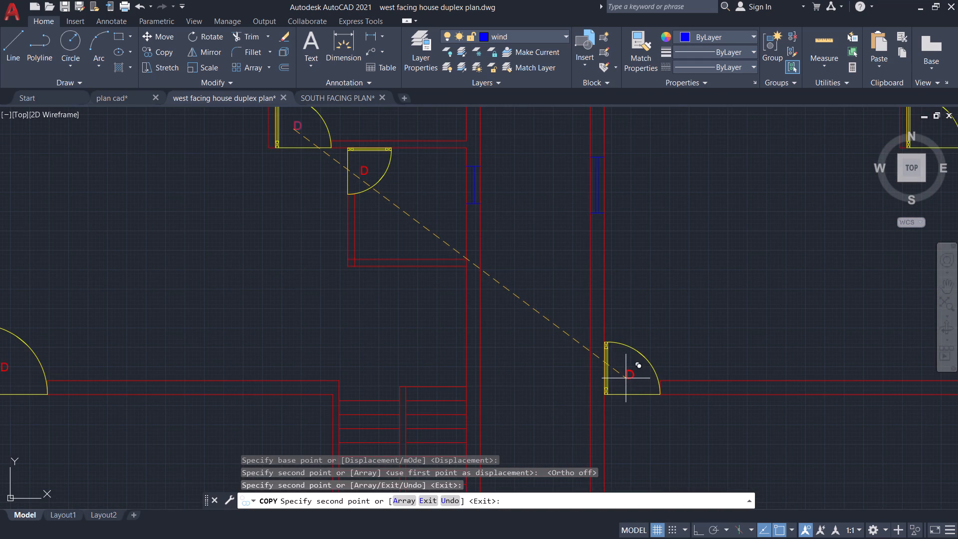
left_click(624, 377)
scroll(725, 363, "down", 3)
middle_click_drag(750, 341, 665, 360)
scroll(677, 289, "up", 2)
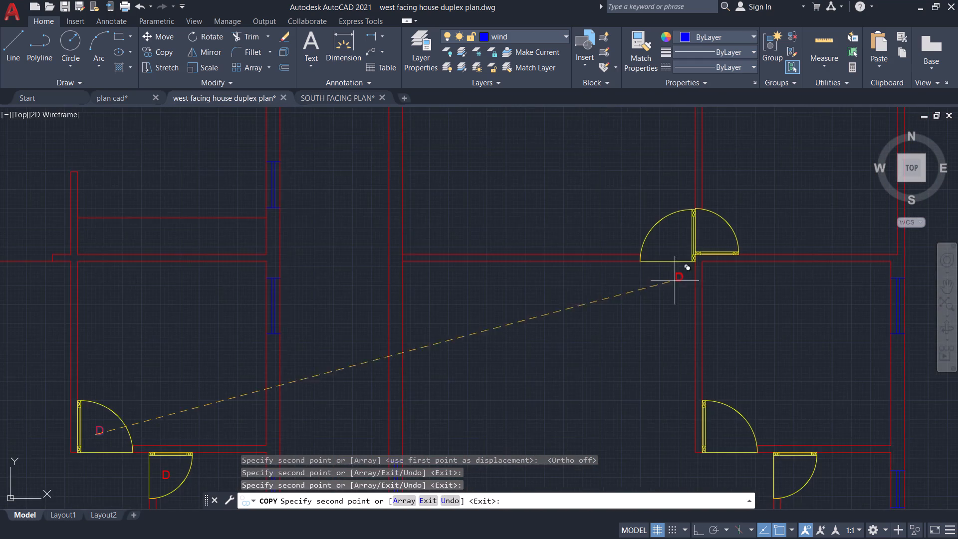
scroll(674, 279, "up", 2)
left_click(661, 240)
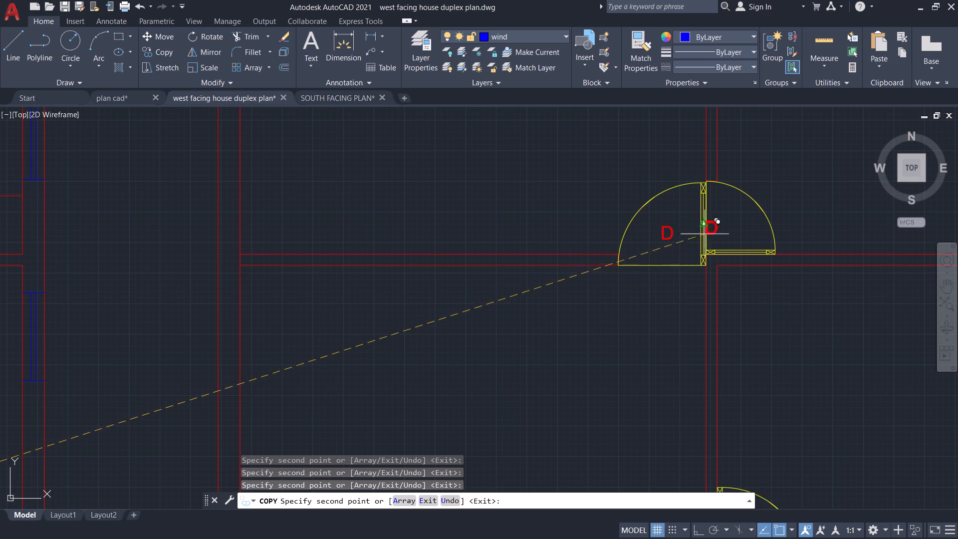
left_click(728, 230)
Copy the D label into the second plan's middle-room door and the small room door below it.
scroll(691, 265, "down", 2)
middle_click_drag(653, 342, 641, 274)
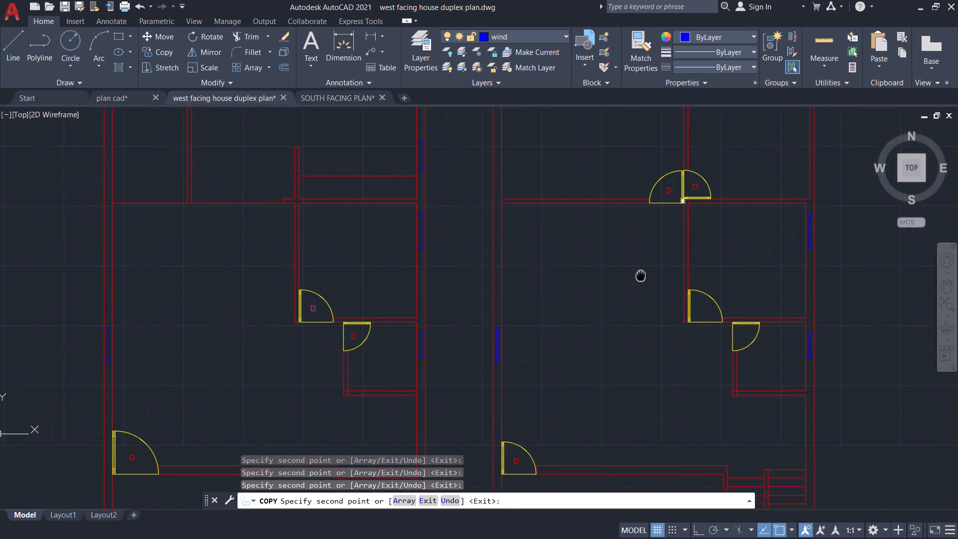
middle_click_drag(641, 274, 645, 274)
scroll(713, 328, "up", 3)
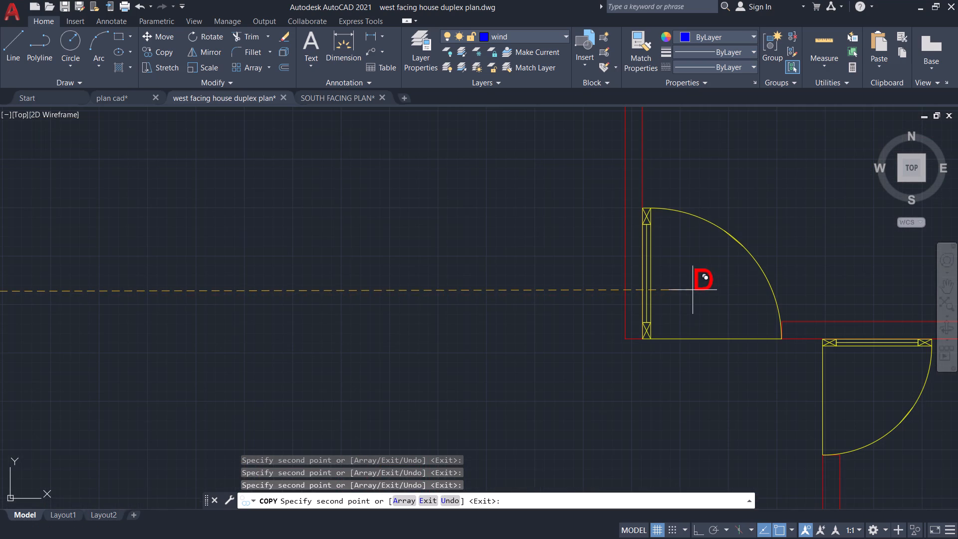
left_click(693, 290)
left_click(859, 402)
Place two more D label copies in the first plan, just below the wall line under the two upper rooms.
scroll(821, 396, "down", 4)
middle_click_drag(655, 394, 709, 287)
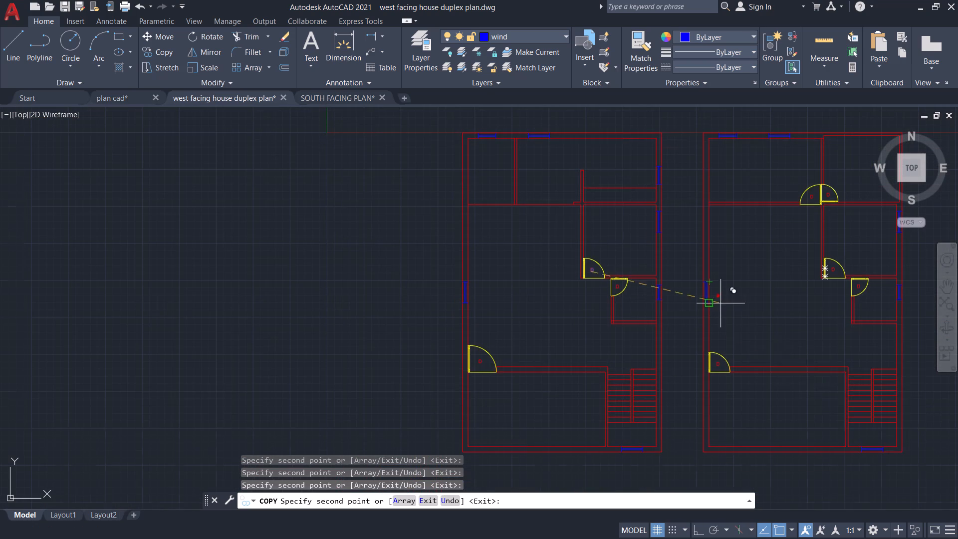
scroll(502, 231, "up", 3)
middle_click_drag(472, 192, 482, 260)
scroll(472, 192, "up", 1)
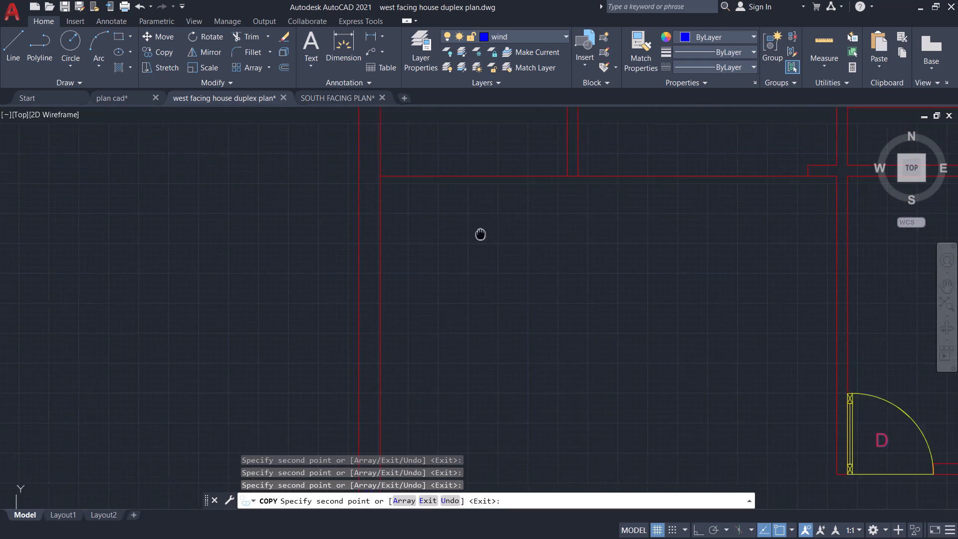
middle_click_drag(482, 260, 478, 266)
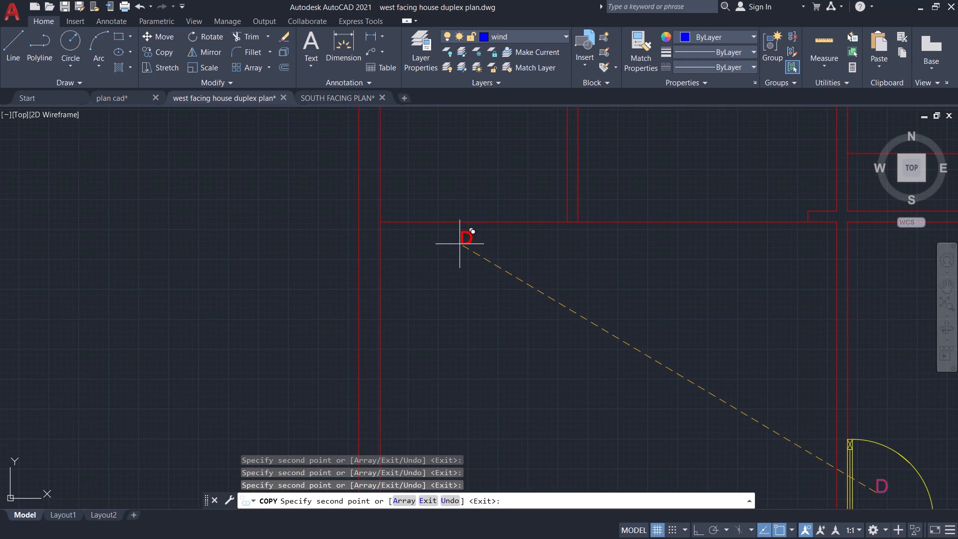
left_click(463, 240)
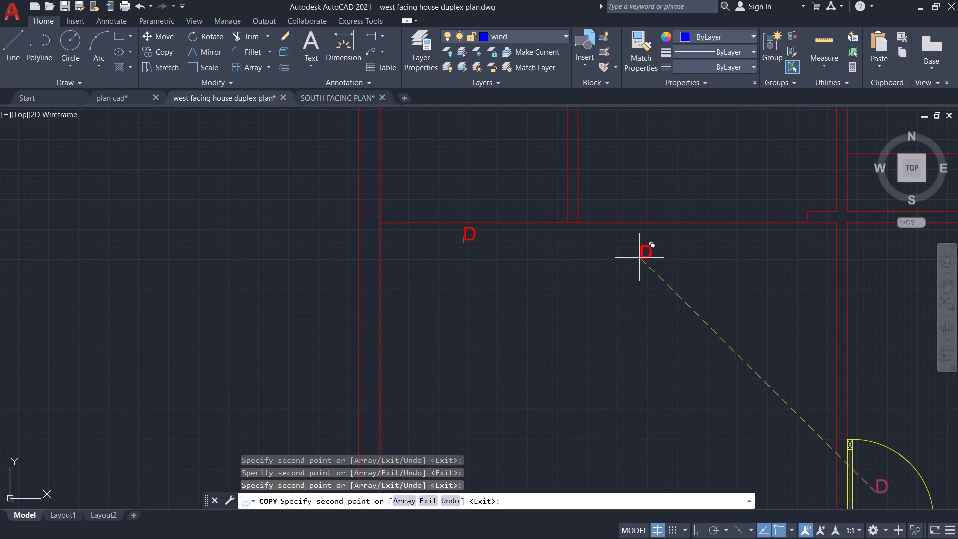
left_click(680, 246)
scroll(575, 271, "down", 2)
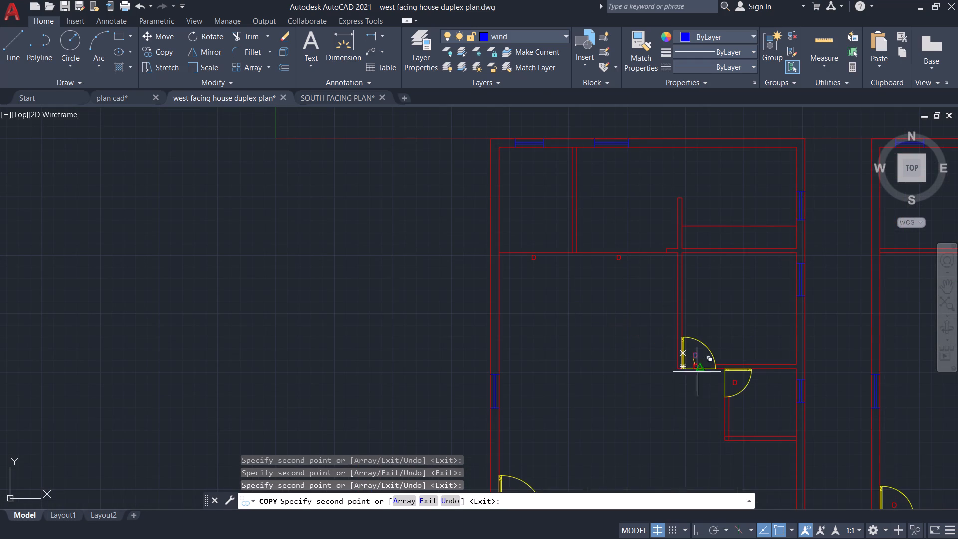
key("Escape")
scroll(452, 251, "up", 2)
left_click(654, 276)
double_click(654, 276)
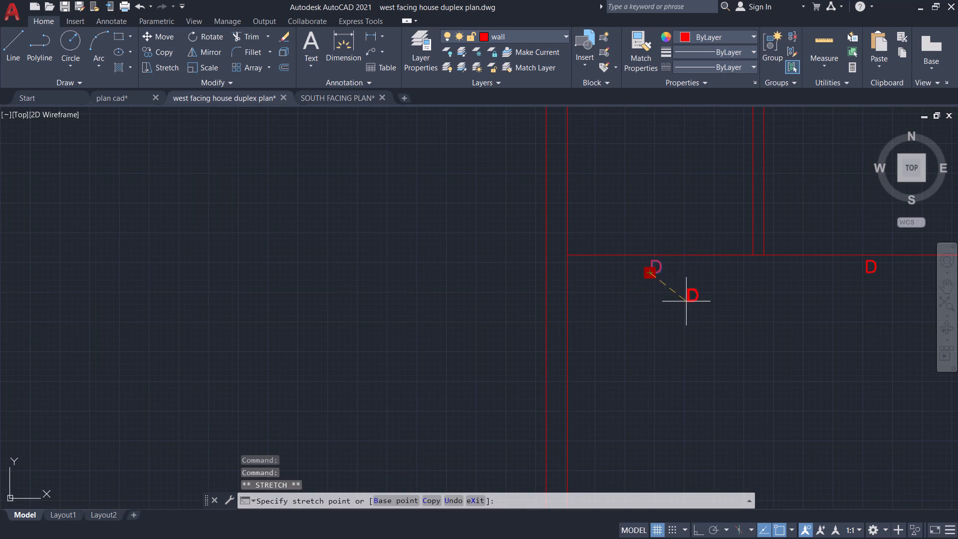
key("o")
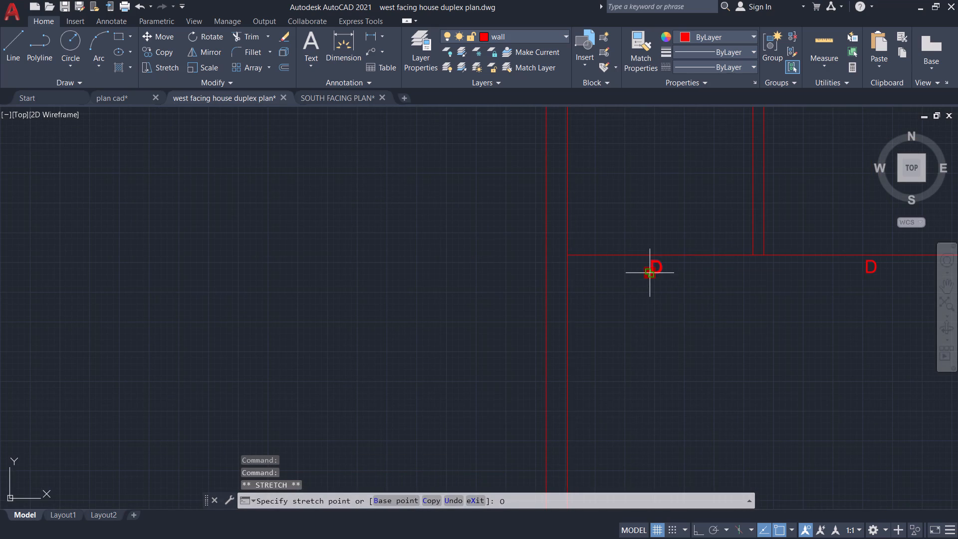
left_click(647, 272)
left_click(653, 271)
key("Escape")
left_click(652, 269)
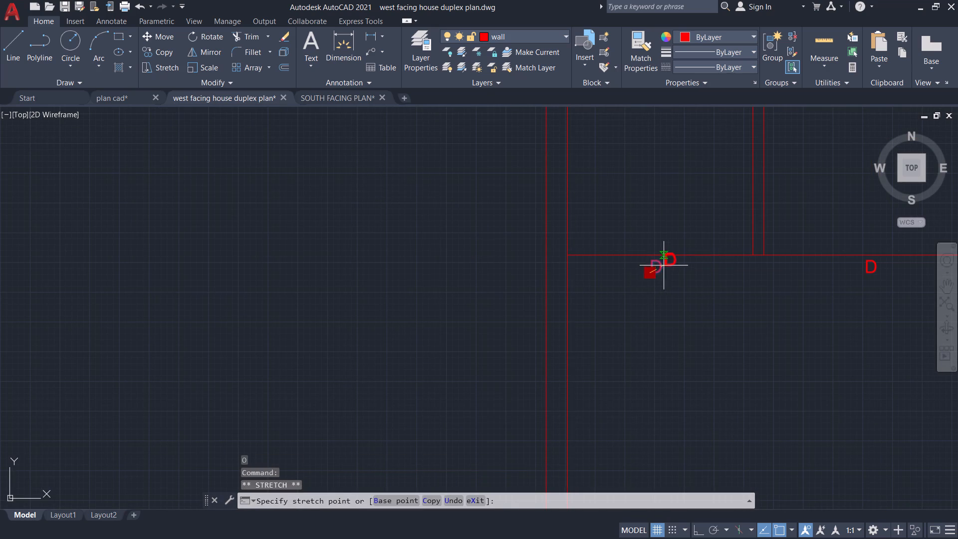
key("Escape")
Change the two D labels below the first plan's upper rooms to O.
scroll(658, 267, "up", 3)
double_click(655, 267)
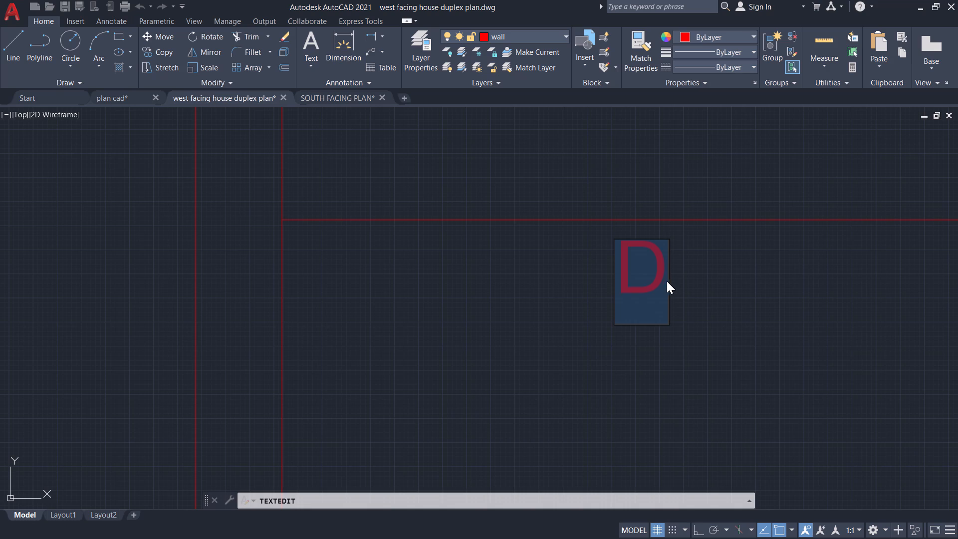
key("o")
left_click(716, 314)
scroll(725, 313, "down", 2)
middle_click_drag(770, 337, 421, 287)
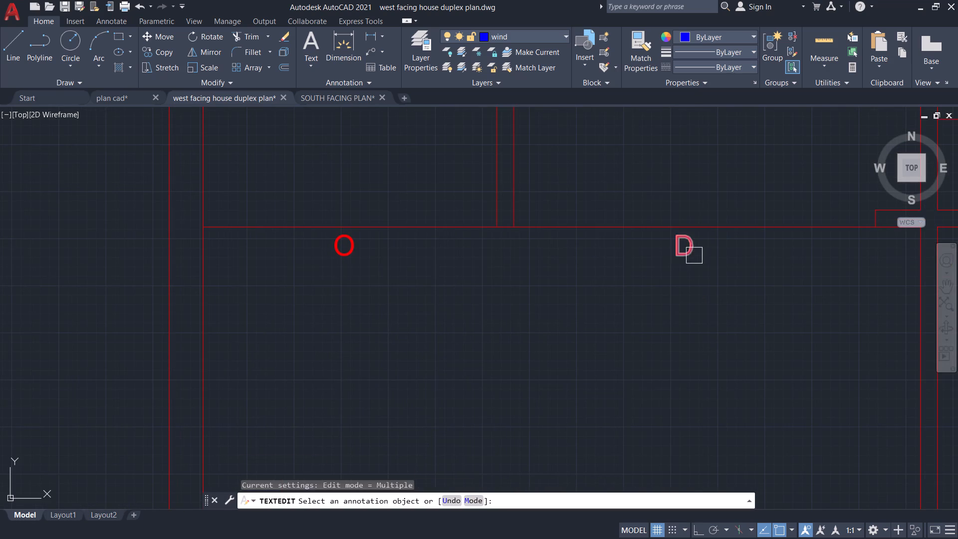
key("Escape")
double_click(692, 252)
key("o")
left_click(701, 298)
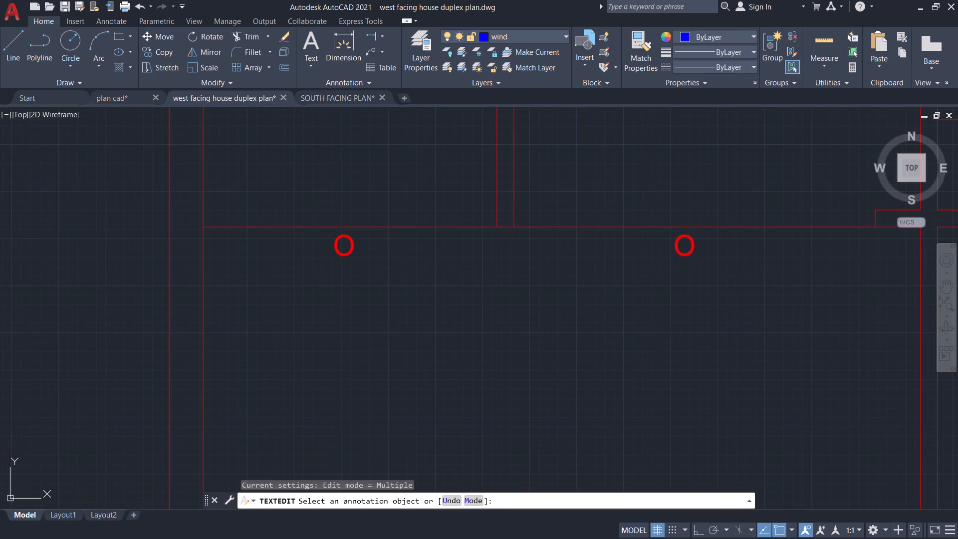
Change the label in the first plan's small room door from D to D1.
scroll(713, 344, "down", 2)
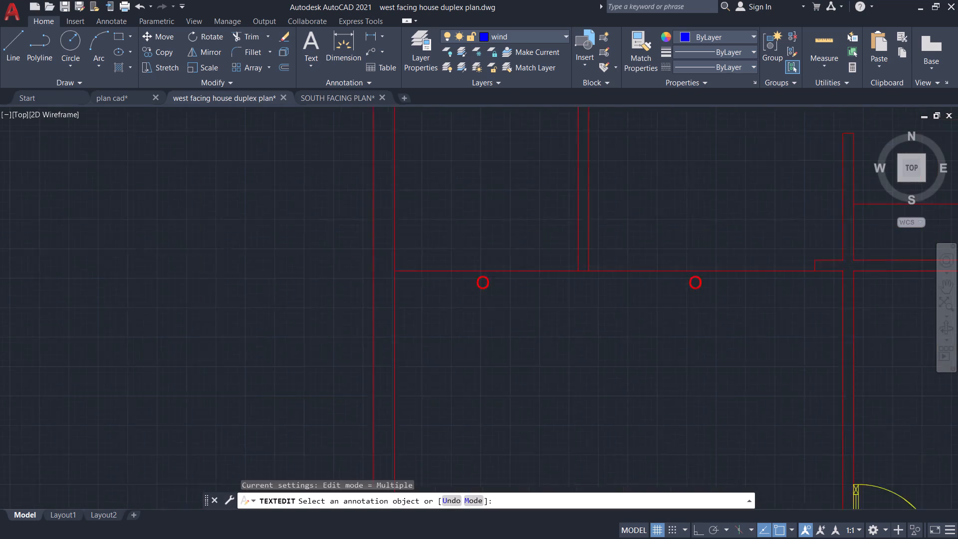
middle_click_drag(720, 370, 417, 259)
scroll(586, 355, "up", 2)
double_click(573, 434)
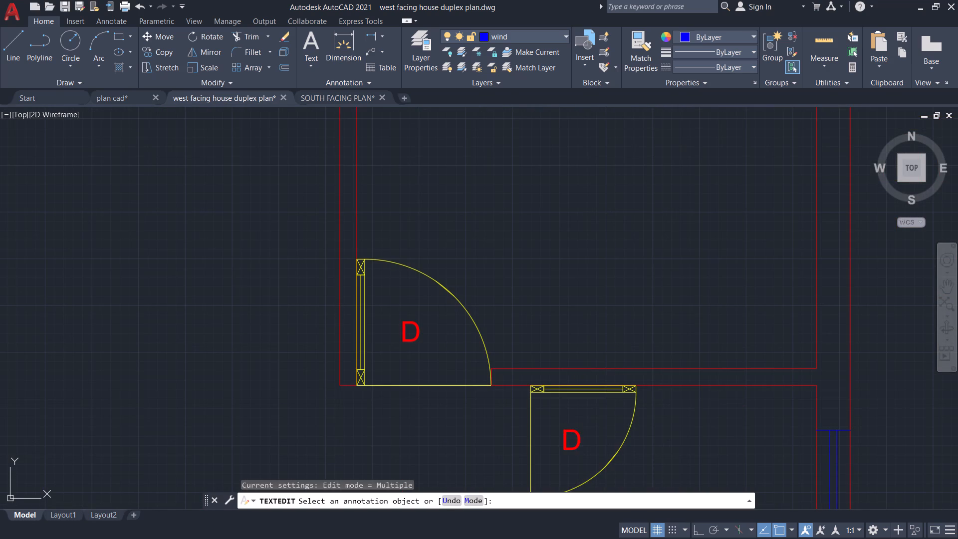
type("D1")
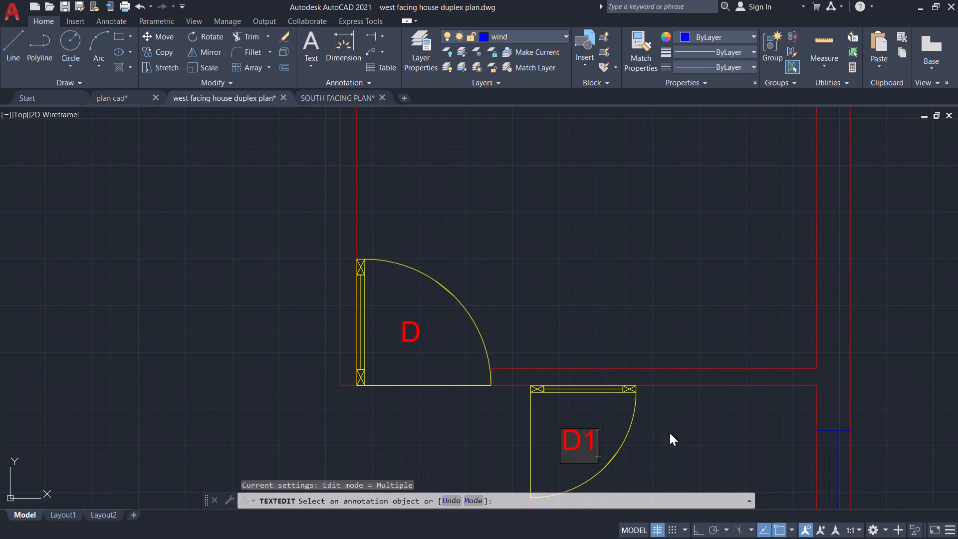
left_click(686, 429)
Change the label in the first plan's main entrance door from D to MD.
scroll(687, 424, "down", 2)
middle_click_drag(690, 442, 558, 246)
middle_click_drag(454, 386, 574, 314)
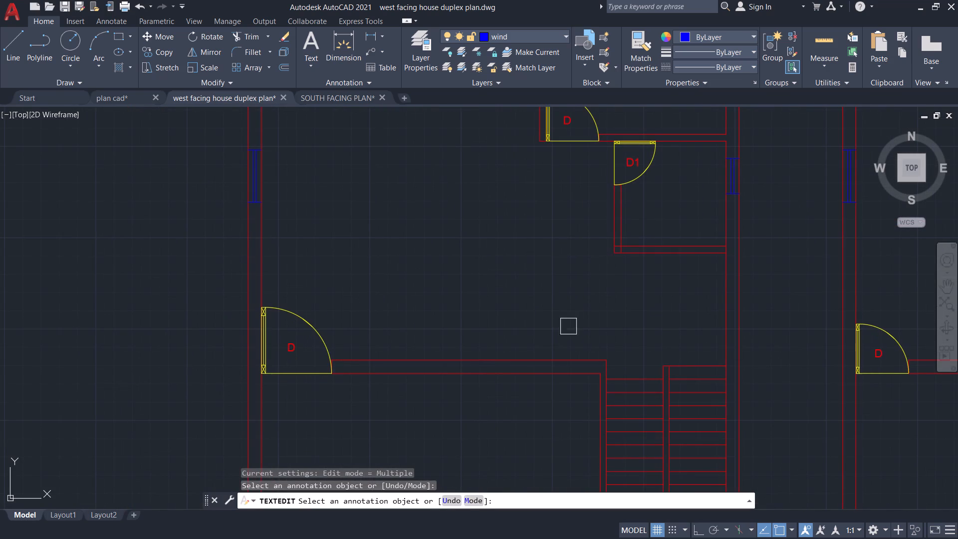
scroll(326, 366, "up", 2)
double_click(253, 315)
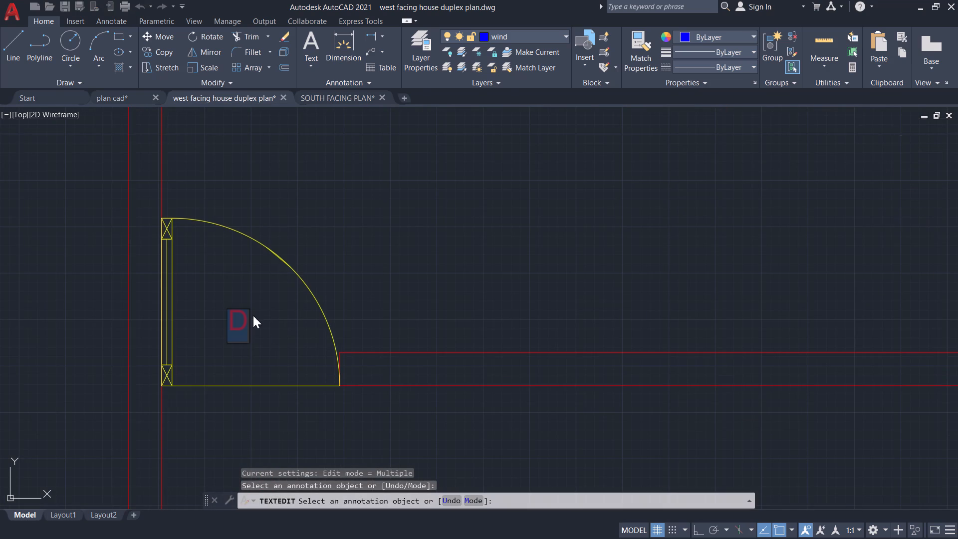
key("m")
key("d")
left_click(408, 281)
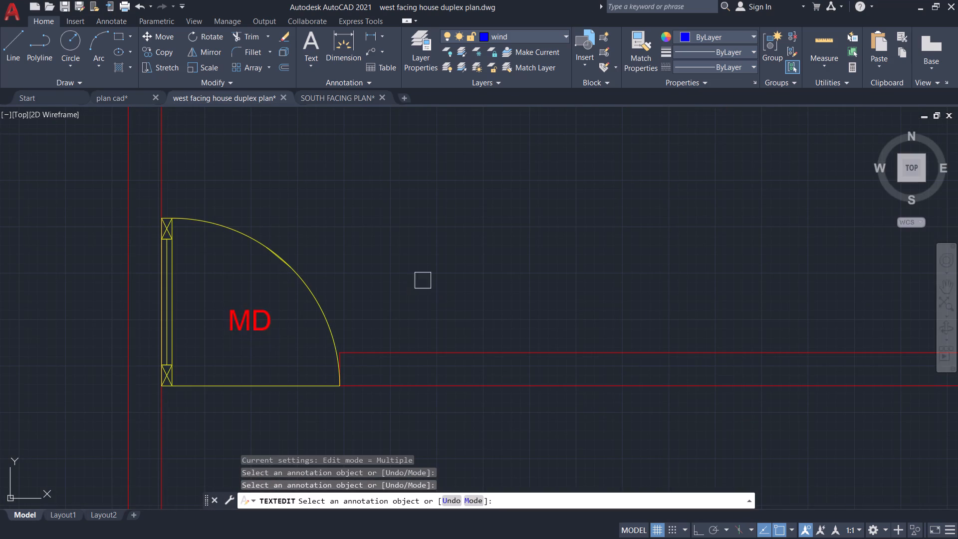
Change the label in the second plan's smaller upper door, beside the wider D door, to D1.
scroll(431, 280, "down", 4)
middle_click_drag(481, 337, 367, 365)
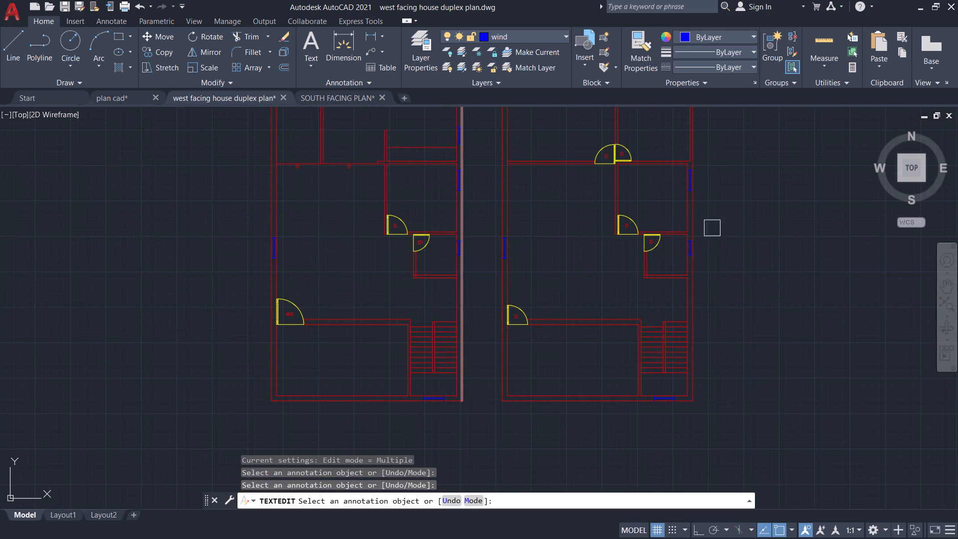
middle_click_drag(573, 273, 487, 316)
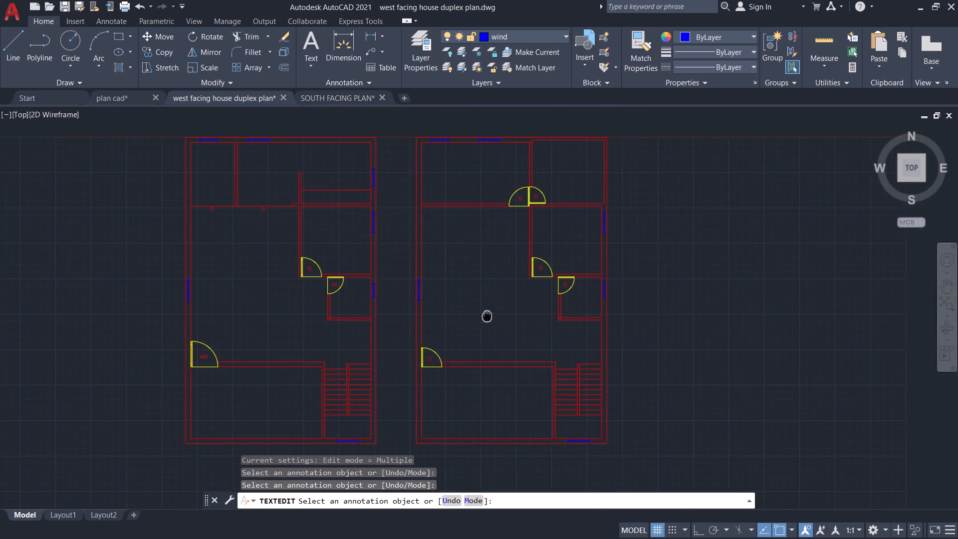
middle_click_drag(487, 316, 486, 316)
scroll(535, 179, "up", 2)
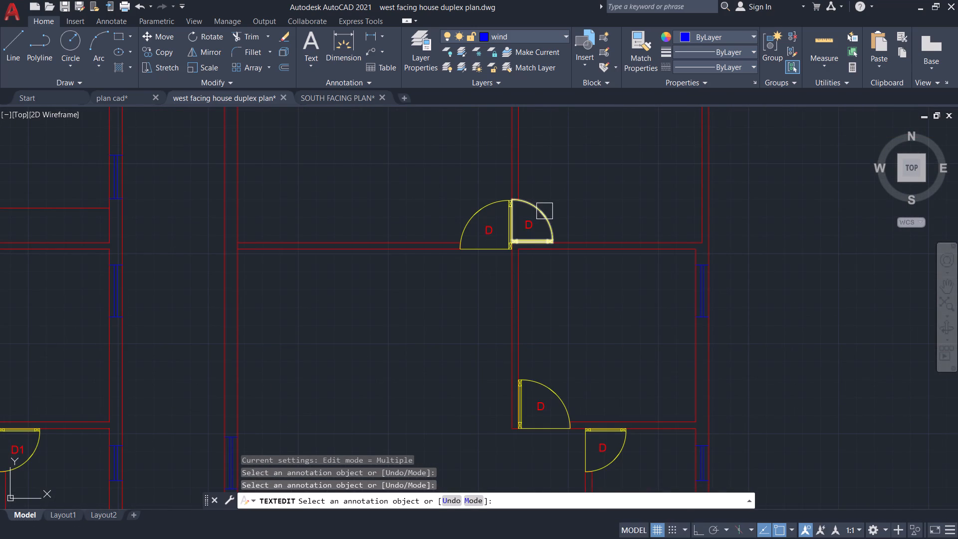
scroll(545, 212, "up", 2)
double_click(508, 237)
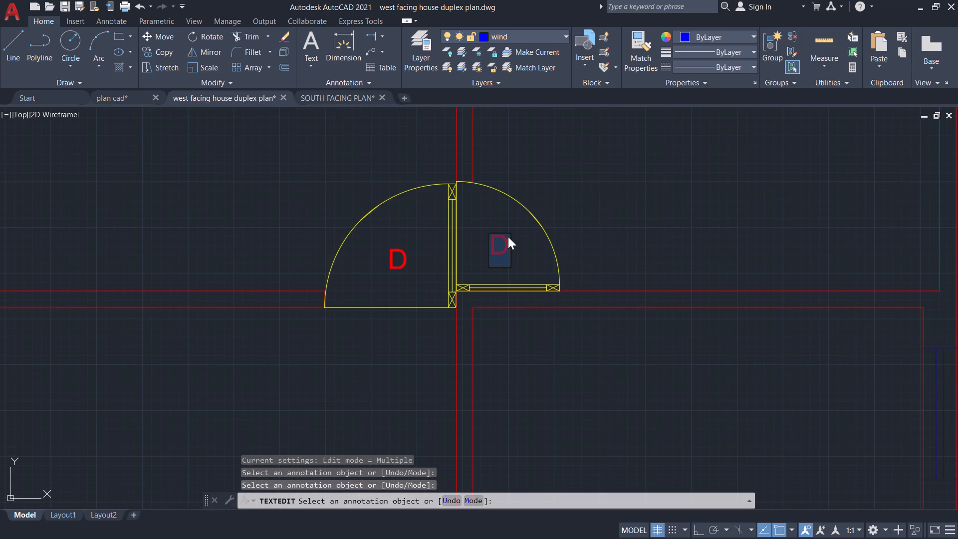
key("d")
key("1")
left_click(627, 232)
Change the label in the second plan's small room door, below the middle room, to D1.
scroll(625, 234, "down", 3)
middle_click_drag(632, 305, 612, 242)
scroll(679, 370, "up", 3)
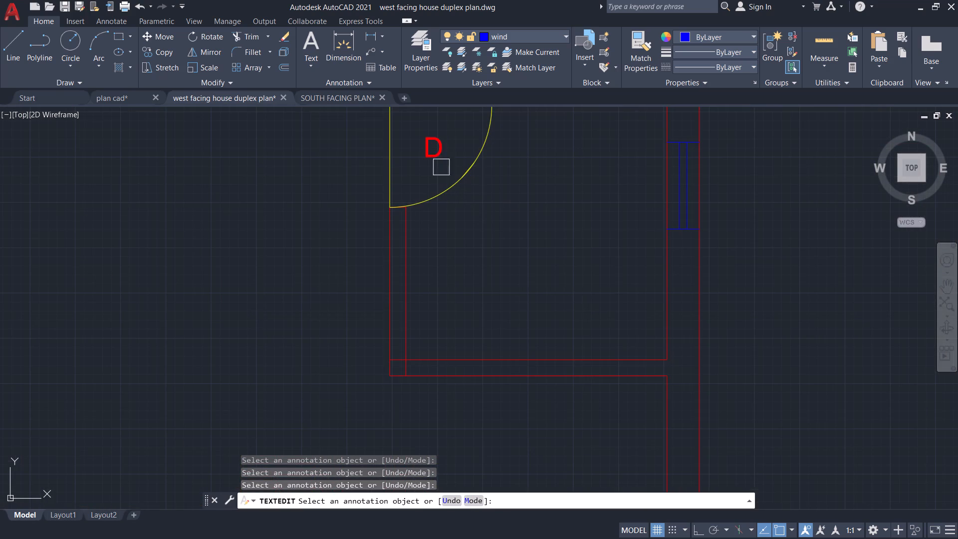
double_click(440, 153)
key("d")
key("1")
left_click(523, 231)
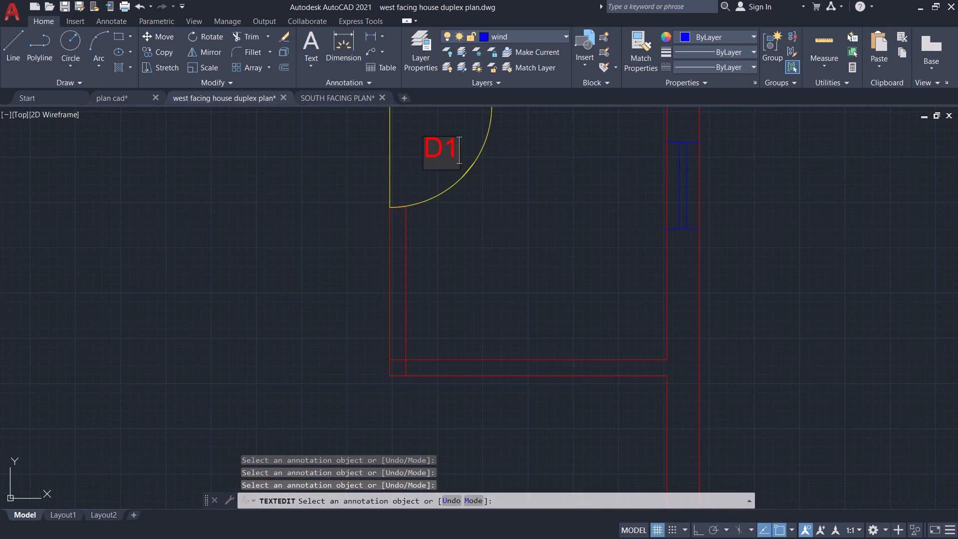
Save the west facing house duplex plan drawing.
scroll(524, 232, "down", 4)
middle_click_drag(404, 291, 499, 269)
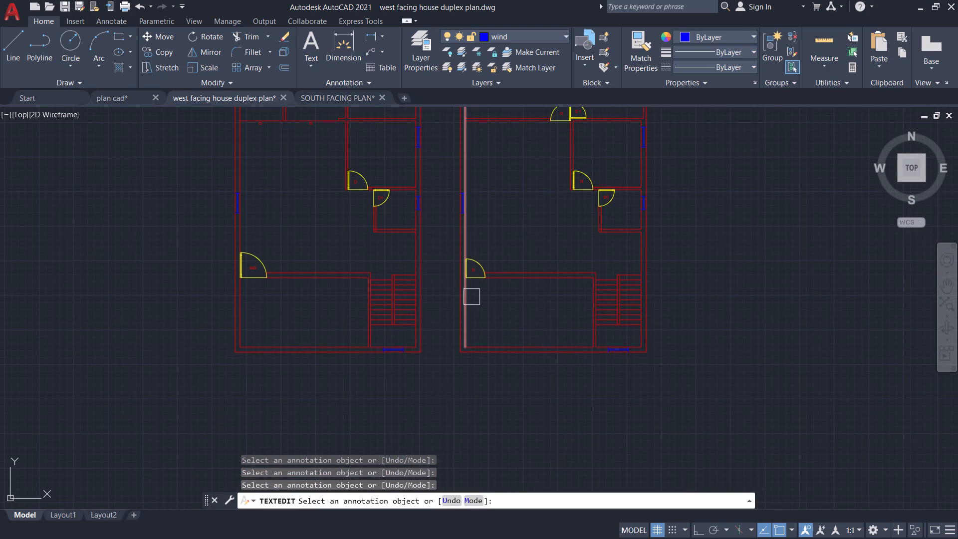
scroll(469, 293, "up", 2)
scroll(532, 281, "down", 3)
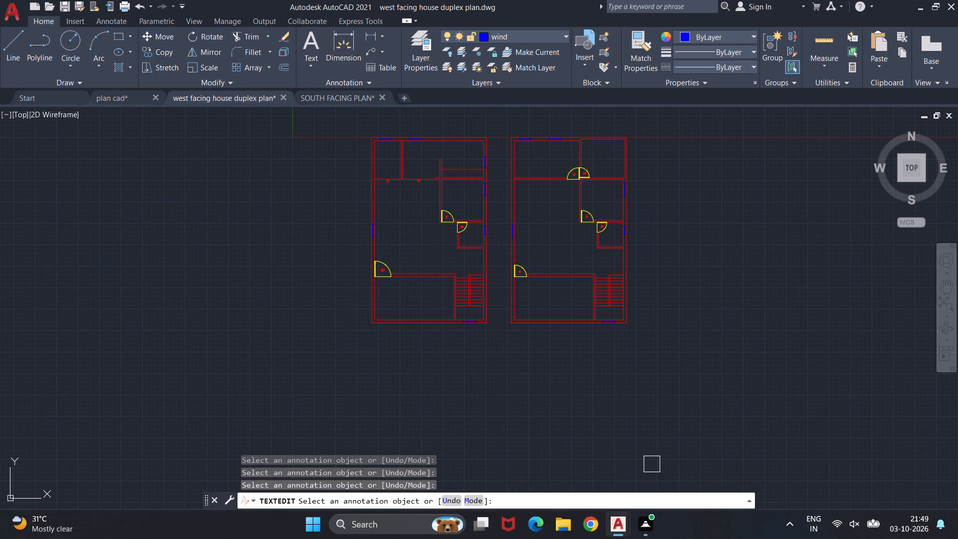
key("ctrl+s")
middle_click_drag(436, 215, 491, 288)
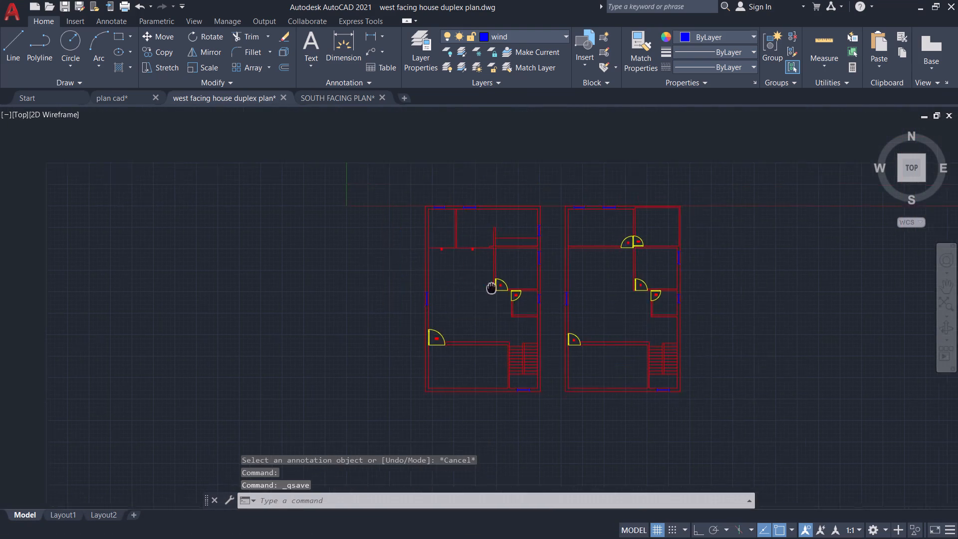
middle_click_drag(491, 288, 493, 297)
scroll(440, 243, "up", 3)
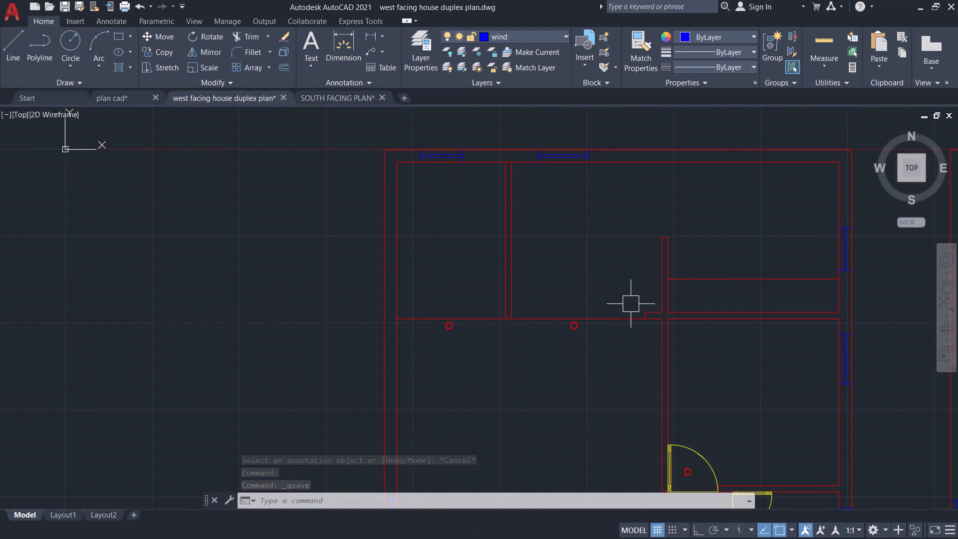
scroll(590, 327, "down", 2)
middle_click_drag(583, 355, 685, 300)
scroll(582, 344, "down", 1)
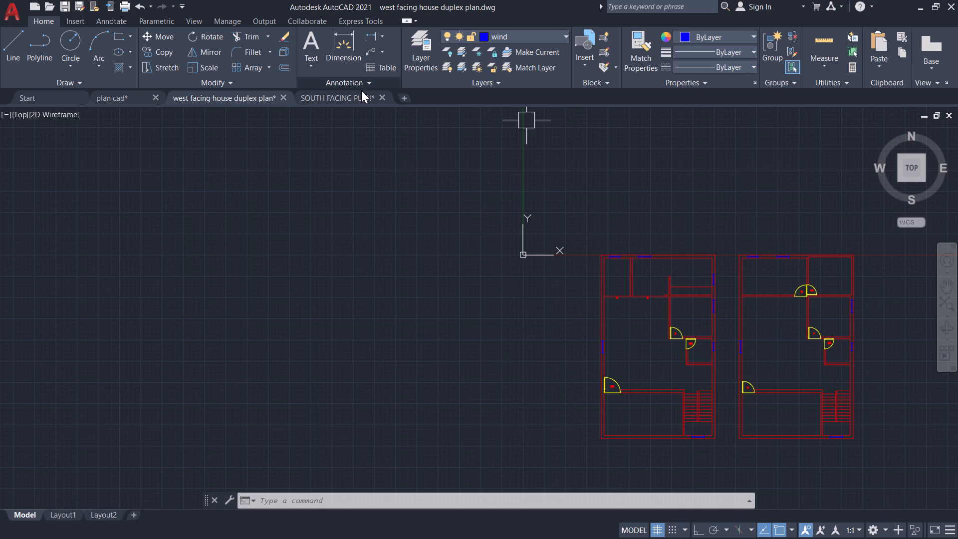
Switch to the SOUTH FACING PLAN drawing and copy the six-chair dining table together with its DINNING 19'X10'6" text.
left_click(337, 95)
scroll(458, 261, "down", 4)
scroll(523, 291, "up", 3)
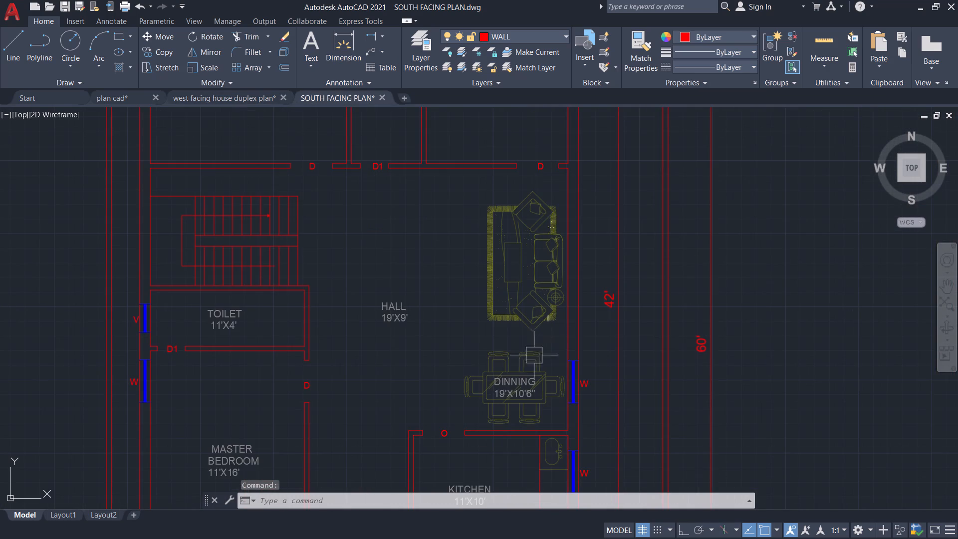
middle_click_drag(499, 346, 406, 226)
scroll(396, 238, "up", 1)
left_click_drag(343, 210, 348, 211)
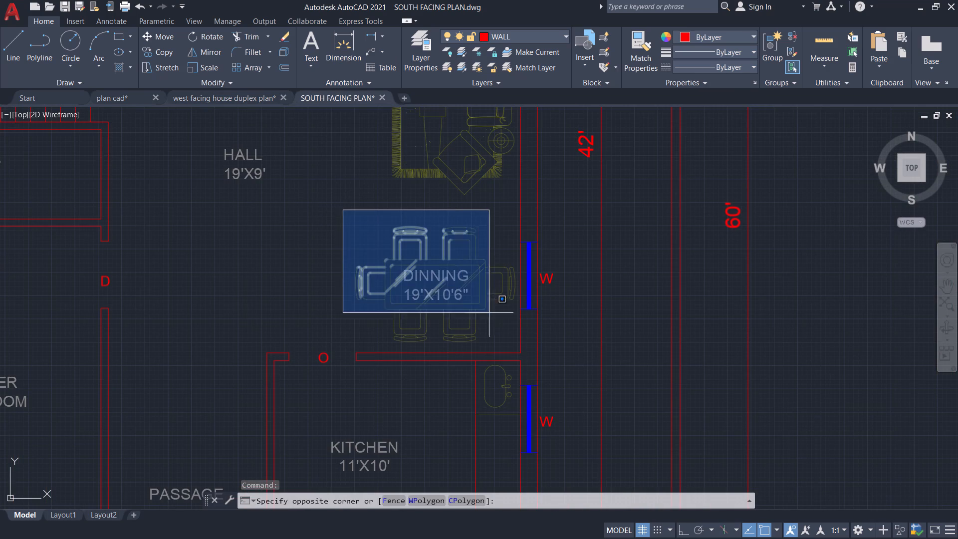
left_click(516, 344)
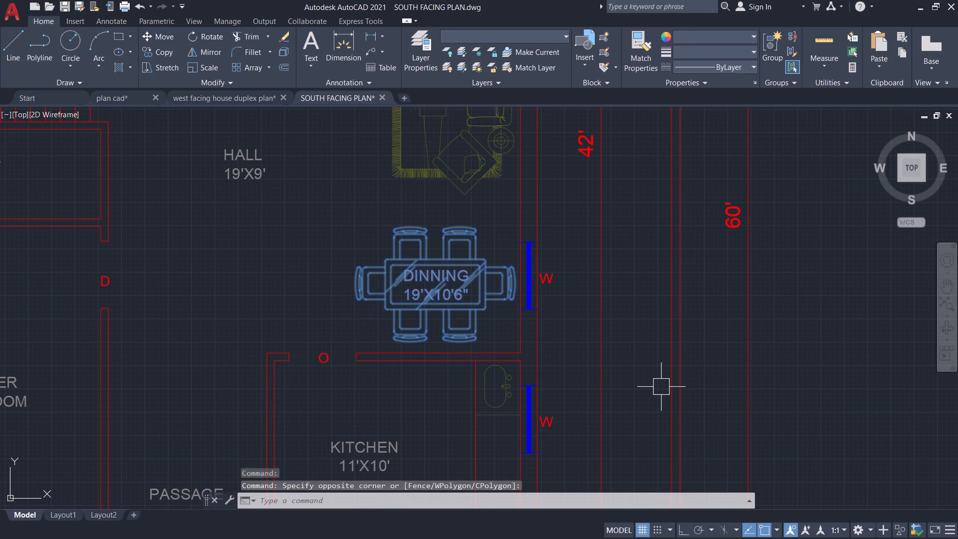
key("ctrl+c")
Paste the dining table and its text into the first plan's wider upper room in the west facing house duplex plan.
left_click(274, 92)
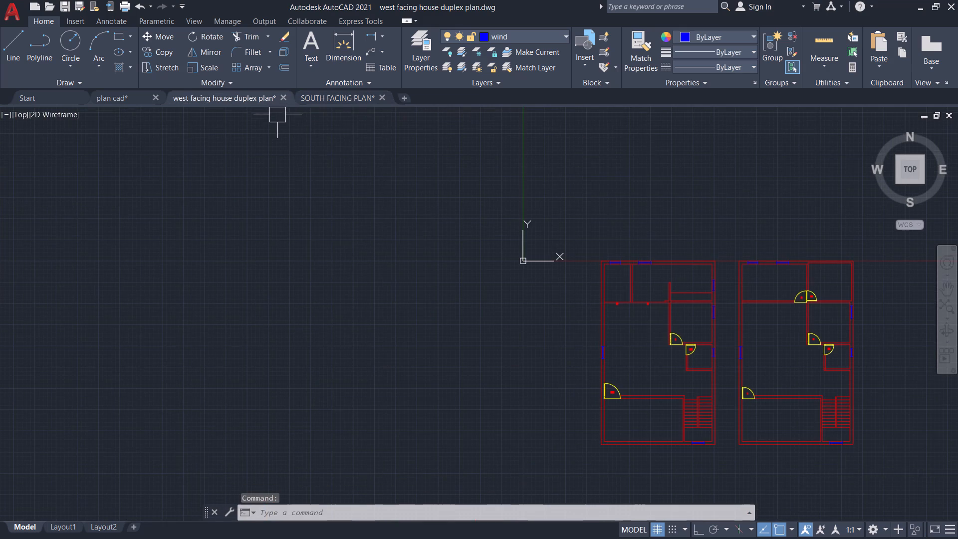
key("ctrl+v")
scroll(651, 293, "up", 2)
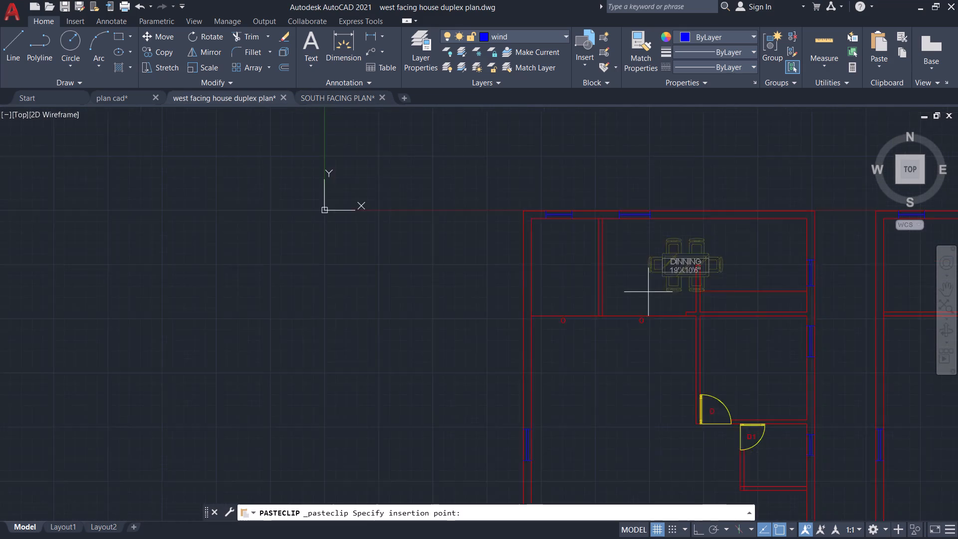
scroll(648, 292, "up", 1)
middle_click_drag(601, 288, 544, 300)
scroll(580, 288, "up", 1)
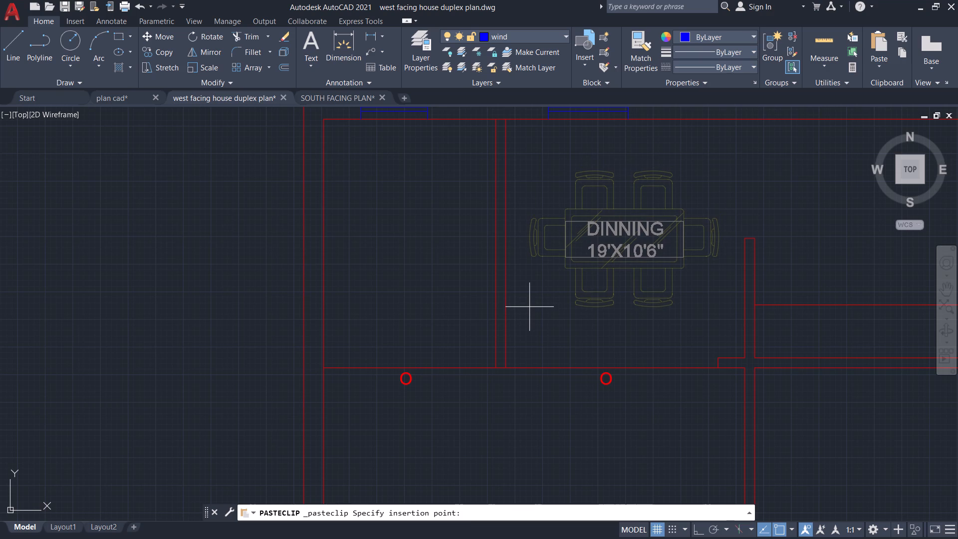
left_click(529, 307)
Copy the complete hall sofa set from SOUTH FACING PLAN, including the rug, armchairs, side table and sofa's outer back lines.
scroll(540, 287, "down", 4)
left_click(337, 96)
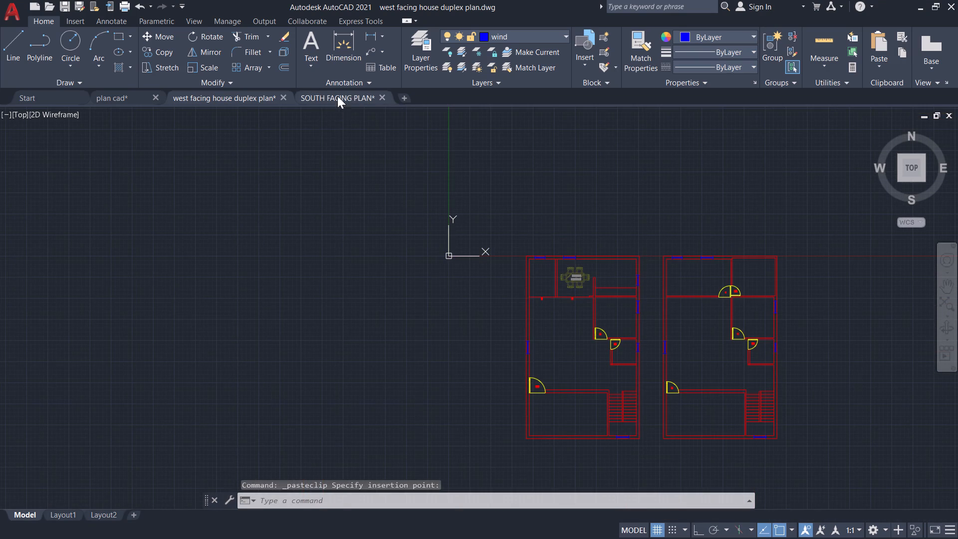
scroll(511, 358, "down", 2)
scroll(490, 312, "up", 3)
middle_click_drag(538, 267, 548, 381)
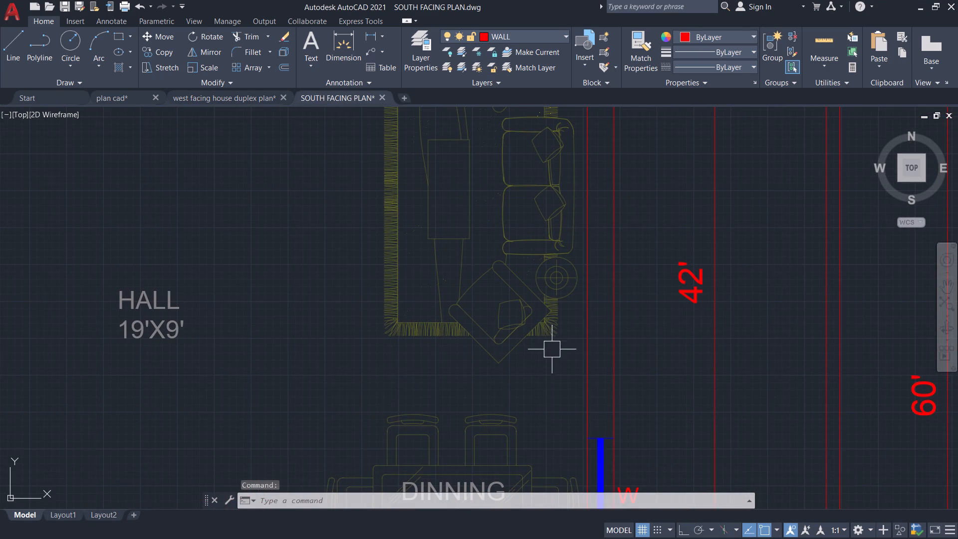
left_click(568, 361)
middle_click_drag(358, 180, 394, 239)
middle_click_drag(398, 164, 424, 229)
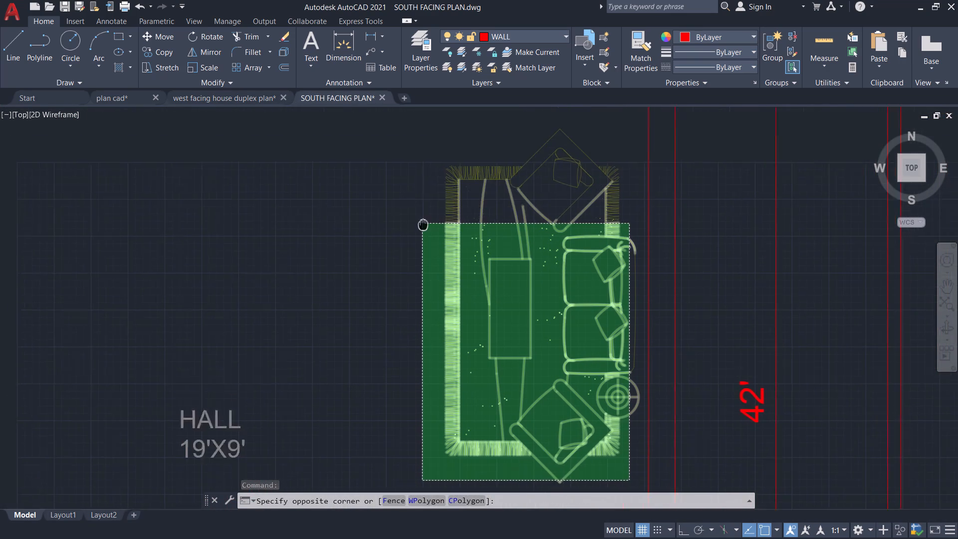
middle_click_drag(424, 229, 433, 255)
left_click(413, 155)
middle_click_drag(566, 327, 443, 198)
scroll(517, 238, "up", 1)
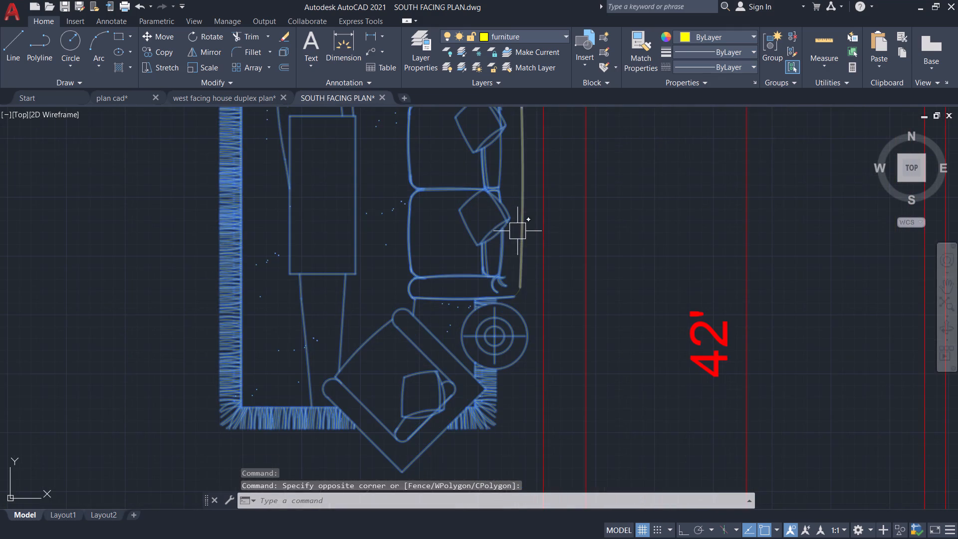
left_click(517, 231)
scroll(520, 293, "up", 3)
left_click(511, 285)
scroll(512, 286, "down", 4)
scroll(517, 176, "down", 1)
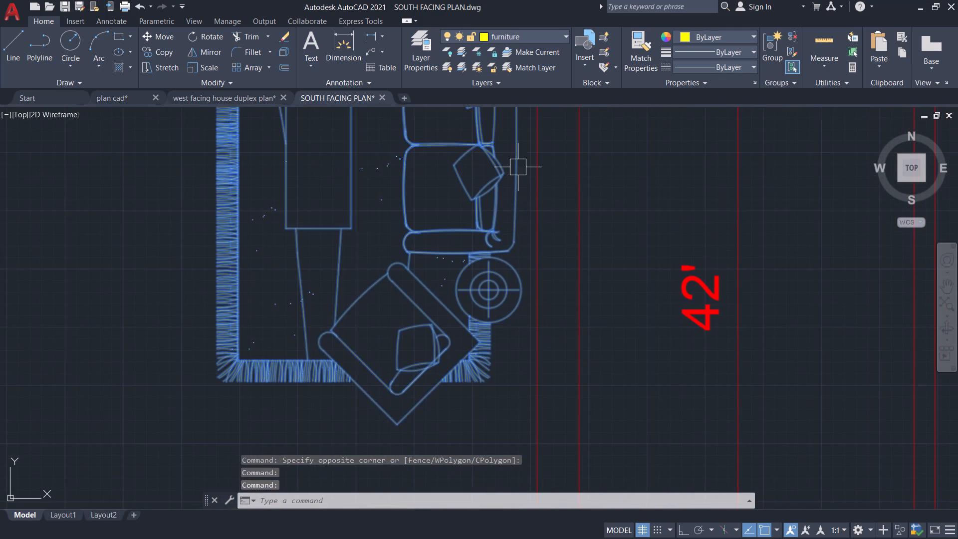
middle_click_drag(522, 169, 511, 318)
scroll(513, 246, "down", 1)
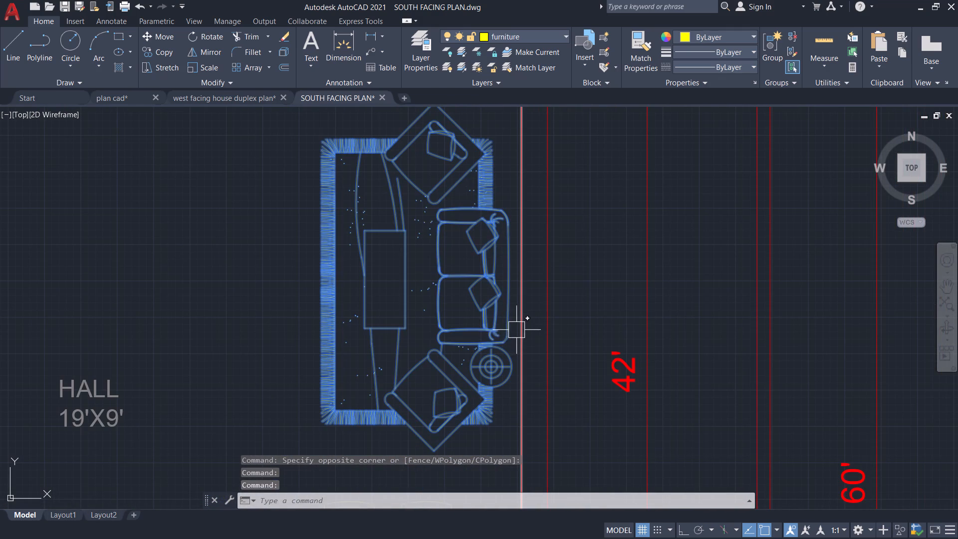
key("ctrl+c")
Paste the sofa set into the first plan's large central hall in the west facing house duplex plan.
left_click(248, 97)
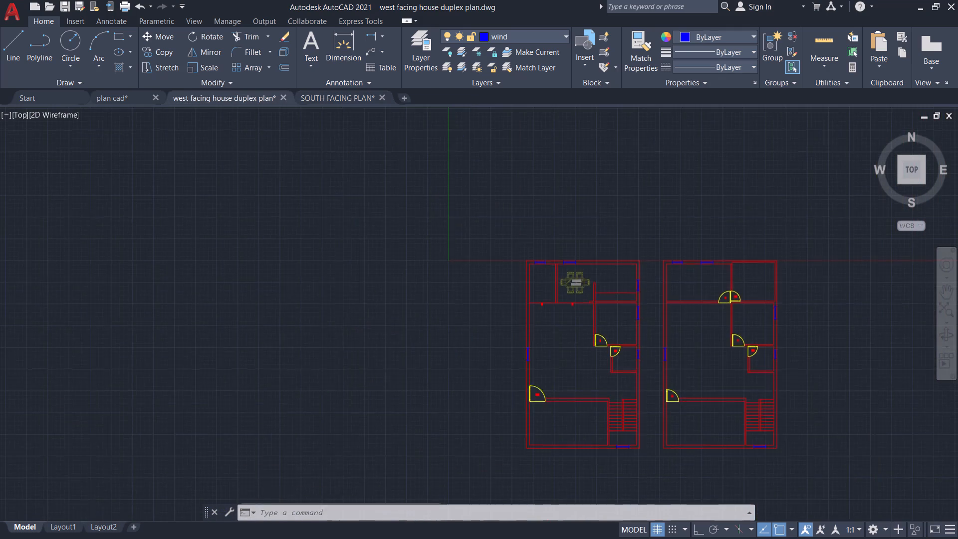
scroll(446, 258, "down", 4)
scroll(473, 284, "up", 5)
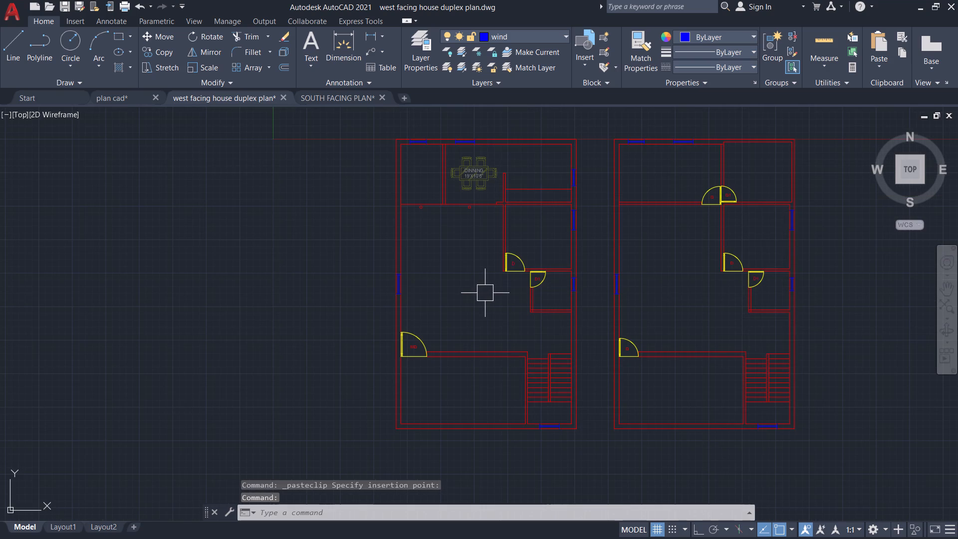
key("ctrl+v")
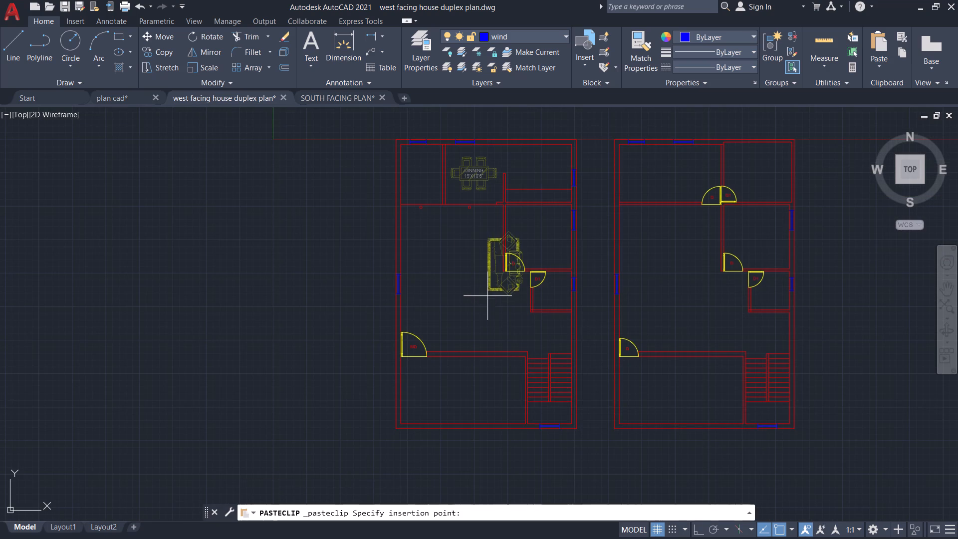
scroll(431, 295, "up", 1)
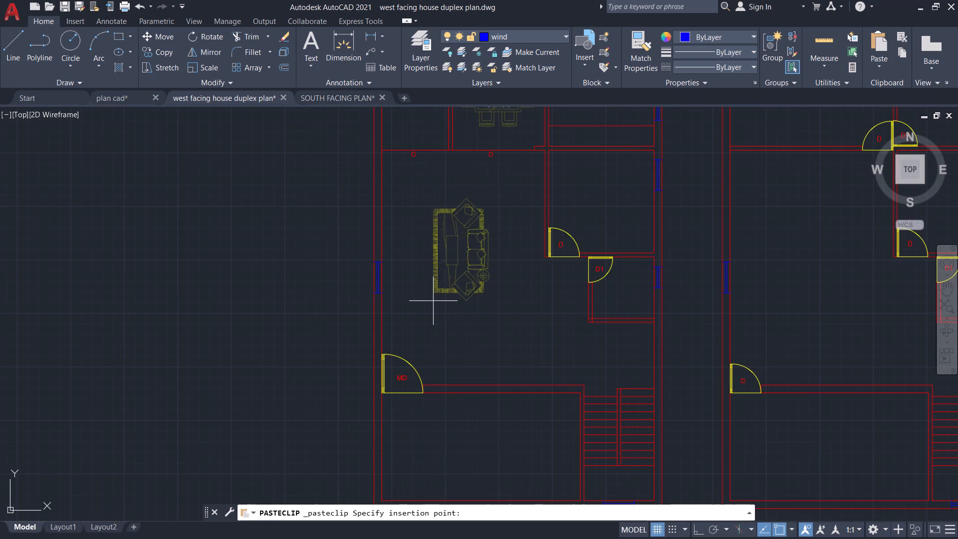
left_click(436, 308)
key("Escape")
Rotate the pasted sofa set 90° counterclockwise with Ortho on, so the sofa's back faces the upper rooms.
left_click_drag(506, 324, 477, 300)
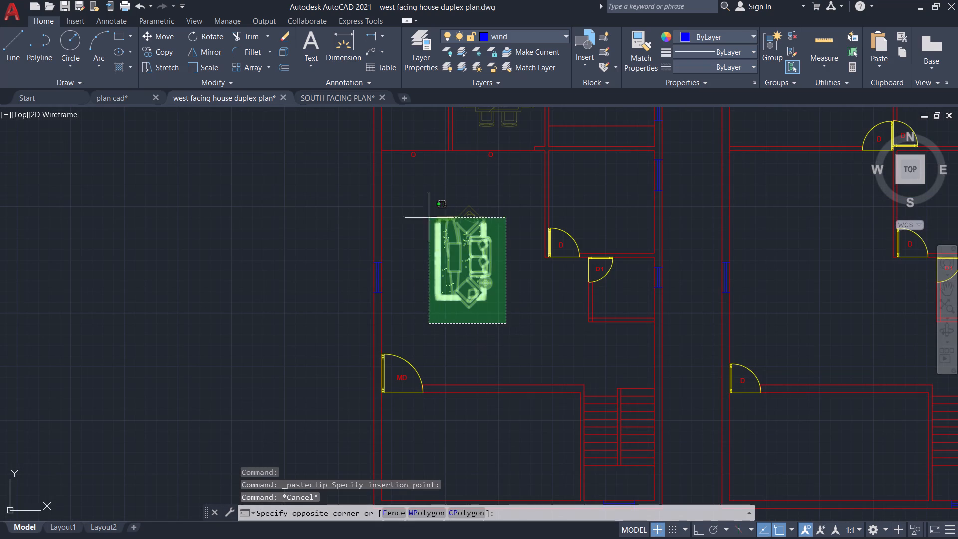
left_click(417, 207)
key("r")
key("o")
key("Return")
left_click_drag(502, 277, 496, 269)
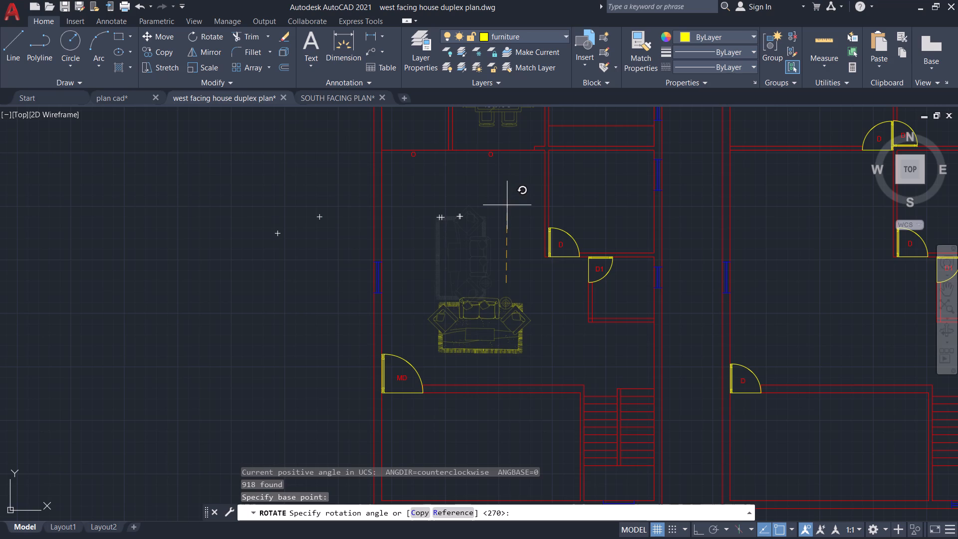
key("F8")
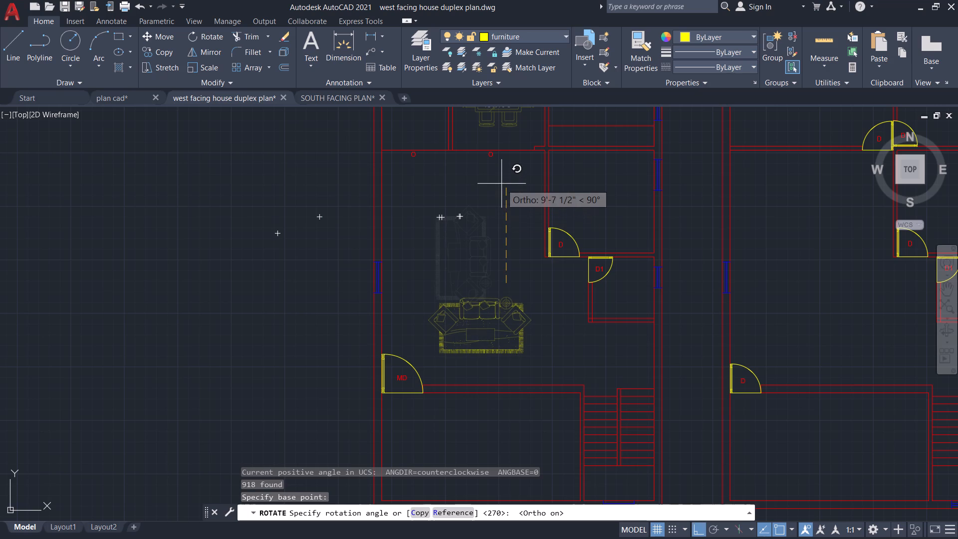
left_click(501, 184)
Move the rotated sofa set towards the upper rooms, into the middle of the first plan's hall, with Ortho off.
left_click_drag(549, 360, 541, 355)
left_click(407, 272)
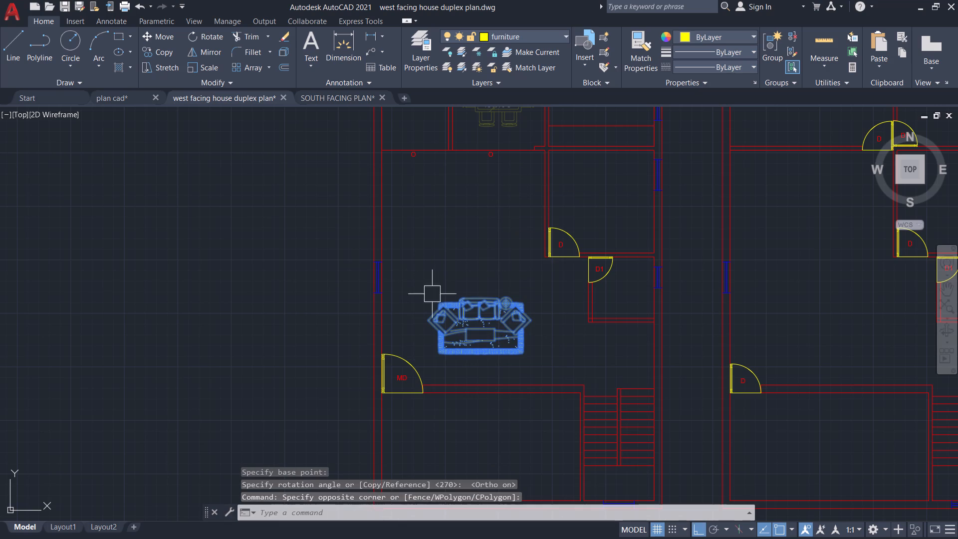
key("m")
key("Return")
left_click_drag(472, 325, 466, 314)
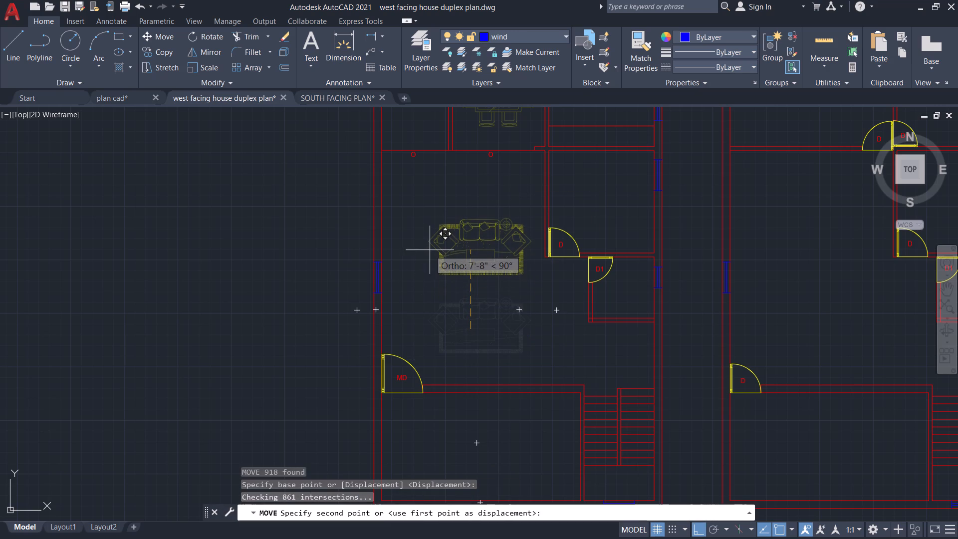
key("F8")
scroll(445, 273, "up", 1)
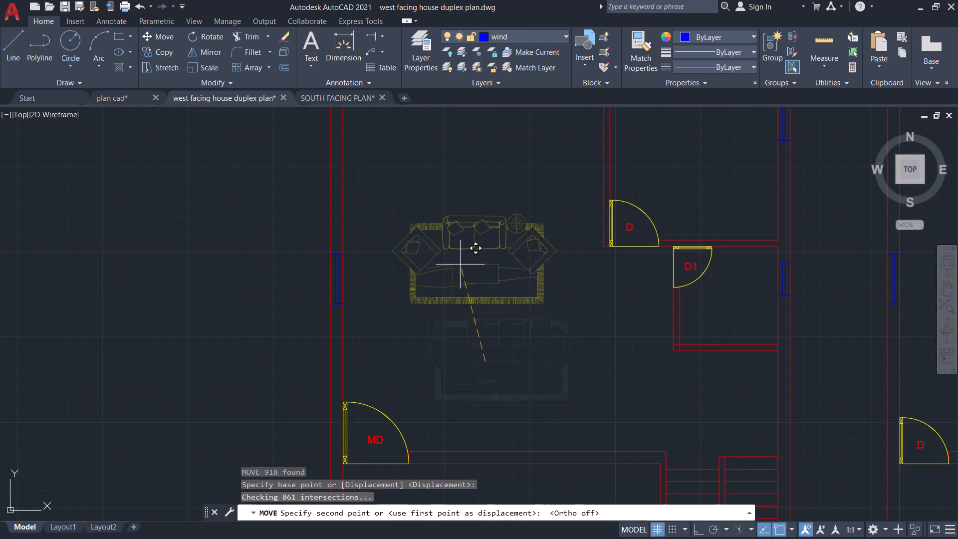
left_click(458, 253)
Scale the hall sofa set up by eye, using the middle of the sofa's back as base point.
scroll(582, 355, "down", 2)
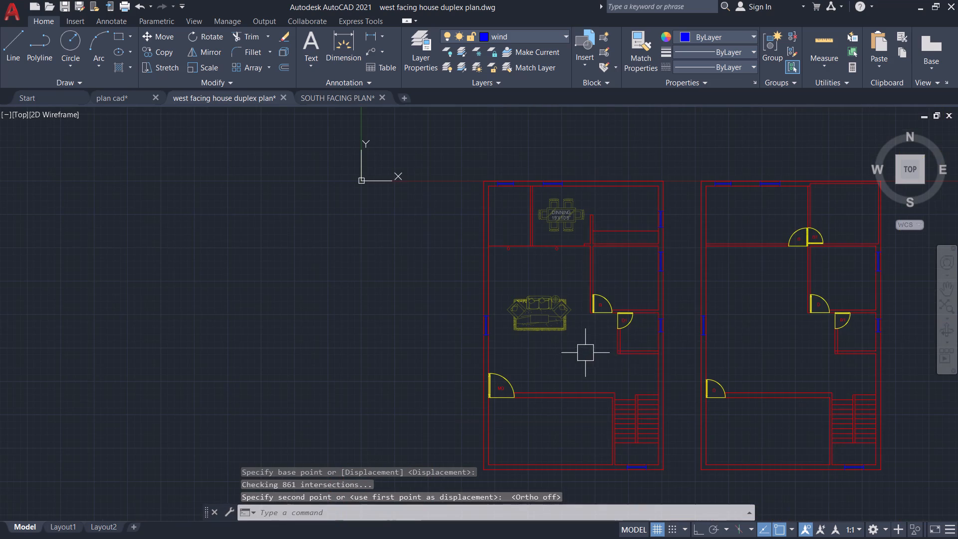
scroll(596, 357, "up", 2)
left_click_drag(576, 326, 552, 311)
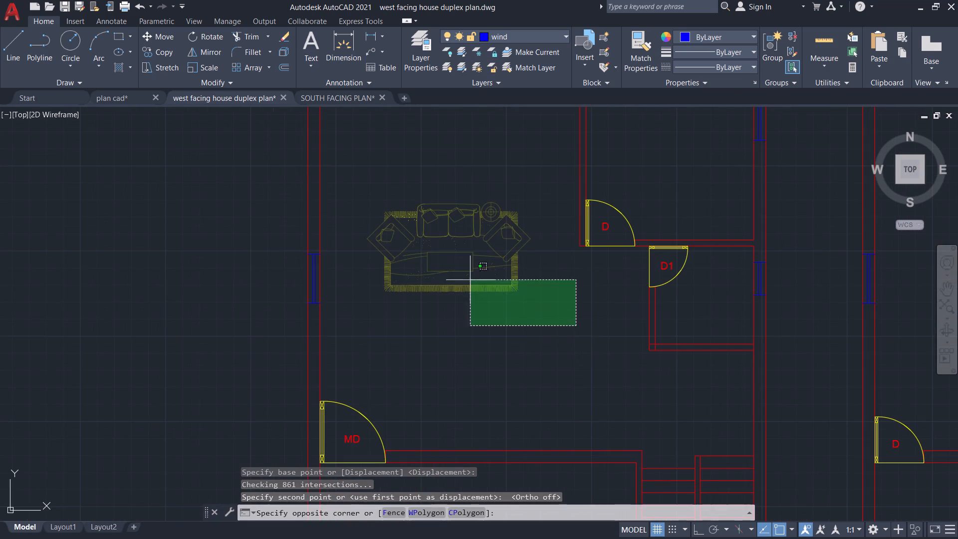
left_click(334, 196)
key("s")
key("c")
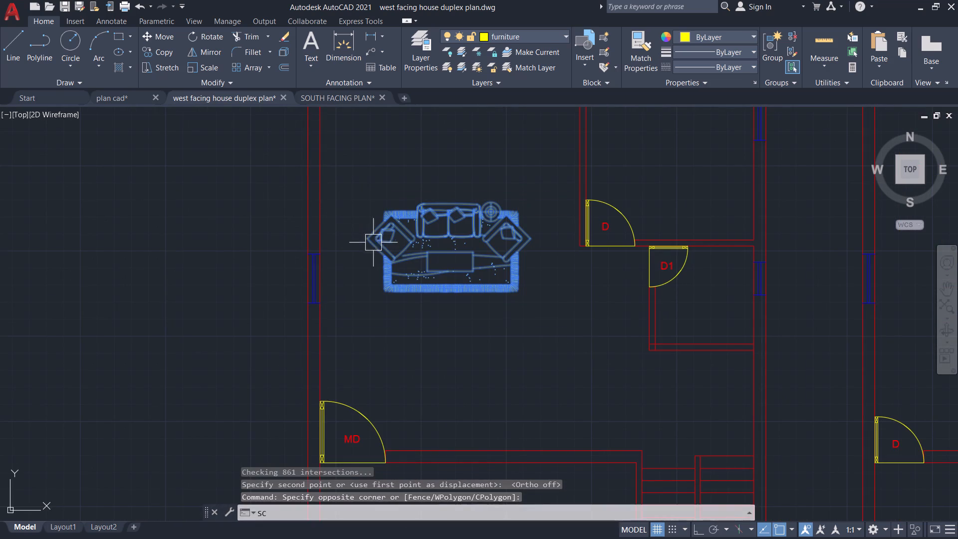
key("Return")
left_click(447, 203)
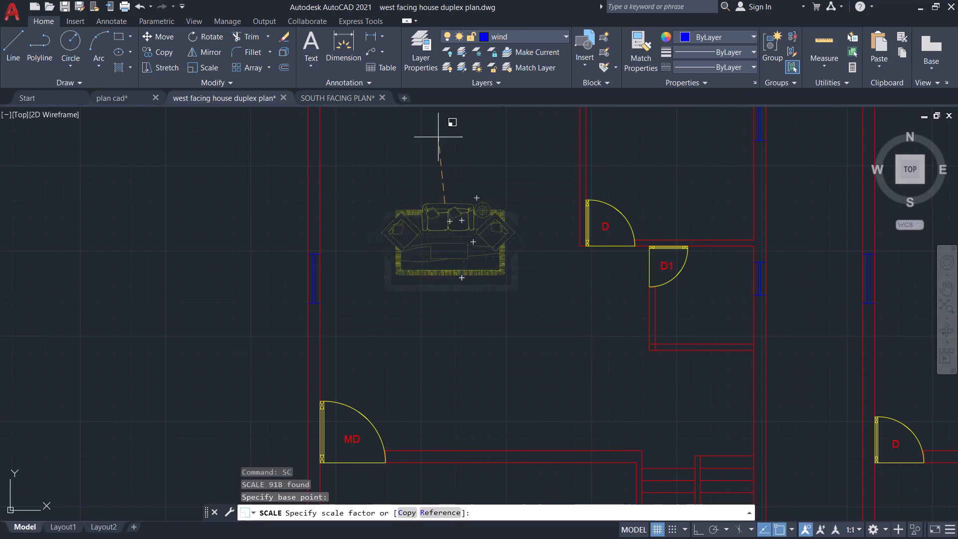
middle_click_drag(445, 136, 459, 321)
scroll(458, 284, "down", 1)
scroll(461, 302, "up", 1)
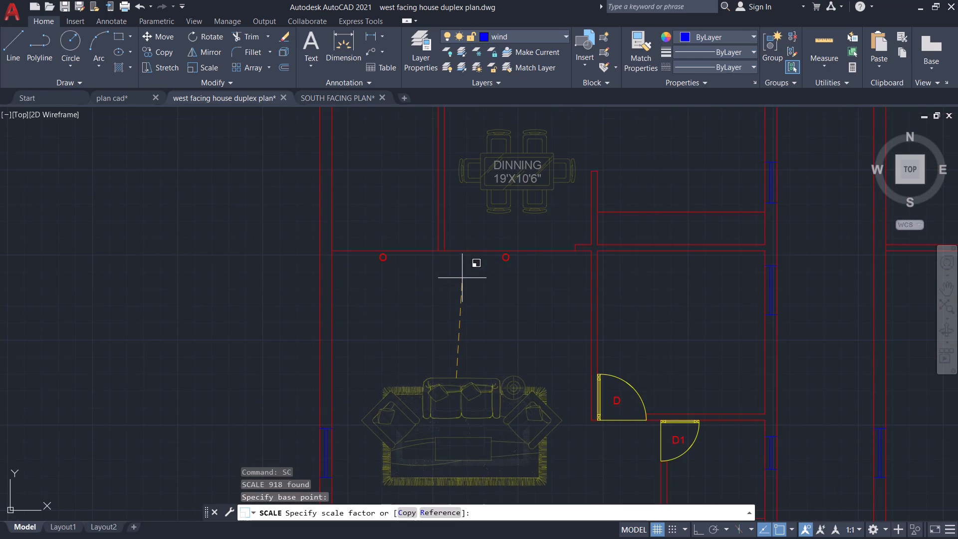
left_click(462, 275)
scroll(470, 302, "down", 1)
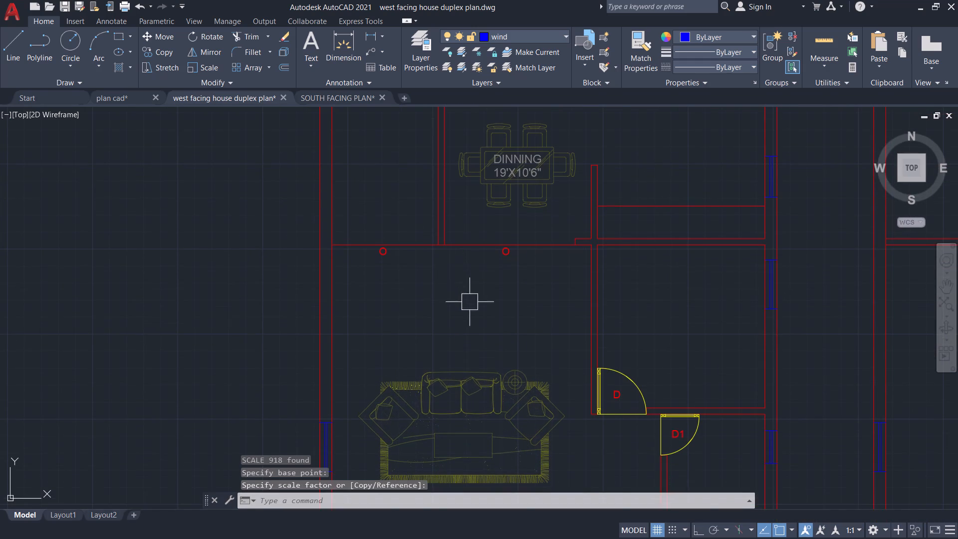
Return to SOUTH FACING PLAN and look over its rooms for more furniture to reuse.
scroll(471, 303, "down", 1)
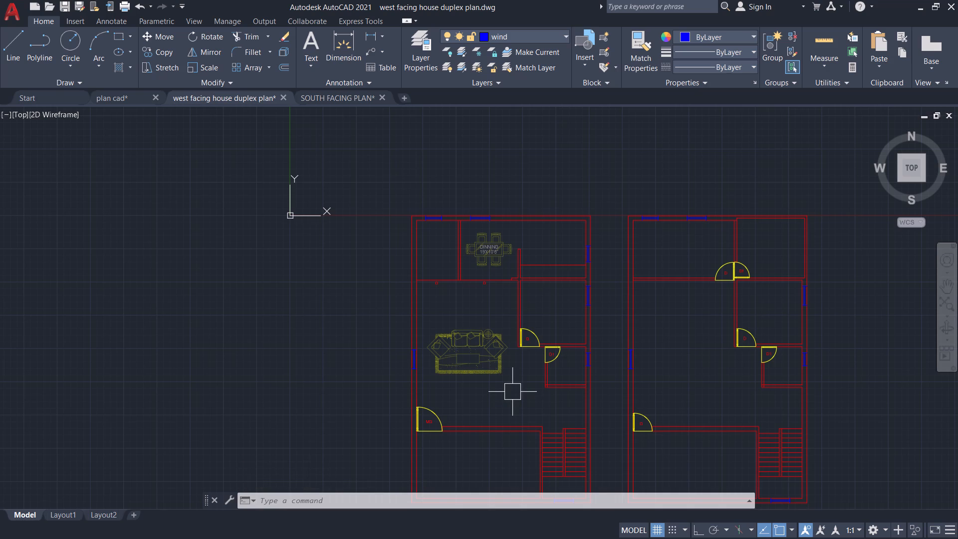
left_click(357, 101)
scroll(525, 287, "down", 4)
scroll(541, 333, "down", 2)
scroll(545, 357, "up", 2)
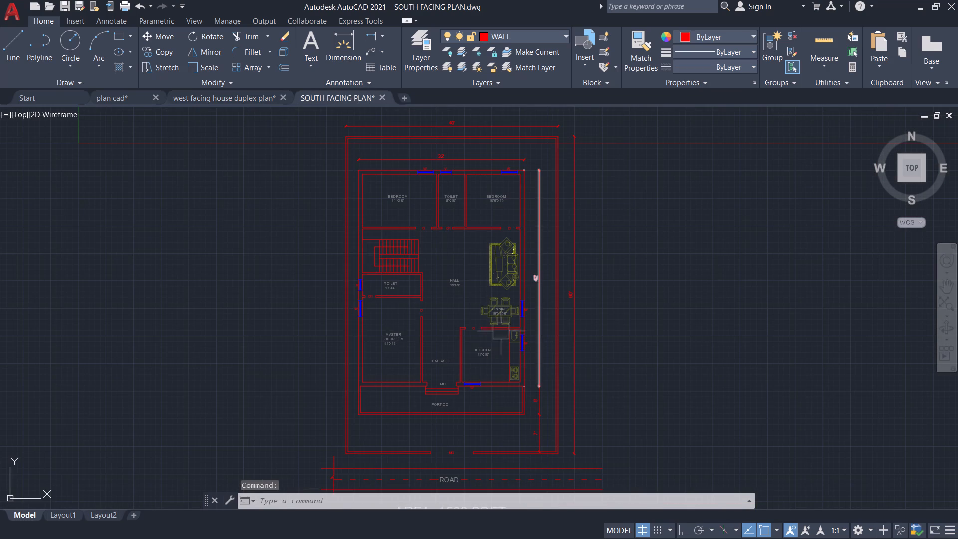
left_click(0, 6)
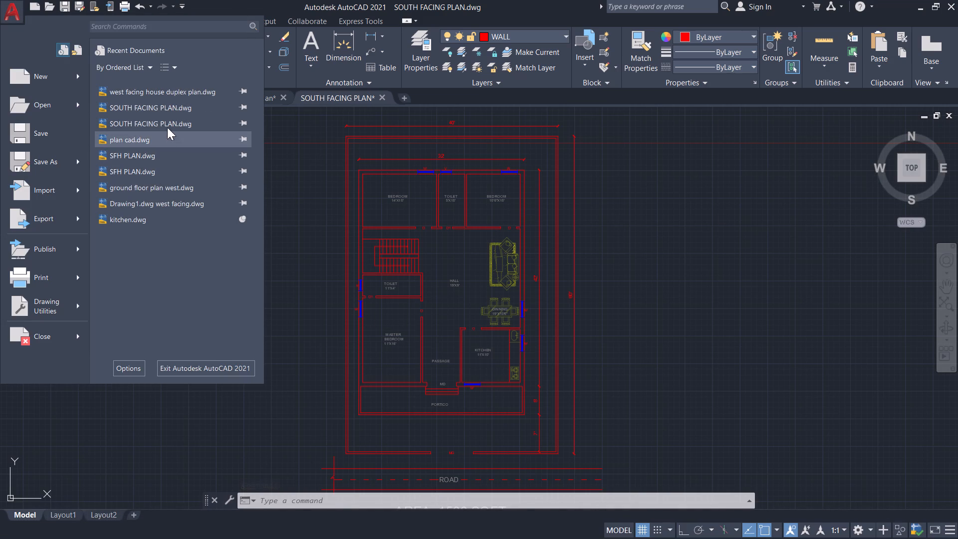
left_click(169, 105)
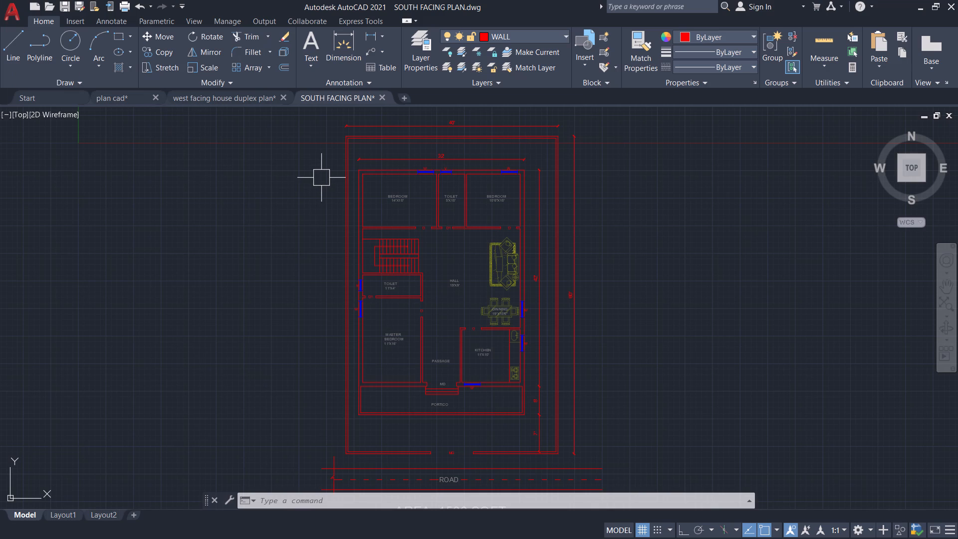
Open the drawing "Drawing1.dwg west facing" from New folder on drive D.
left_click(15, 16)
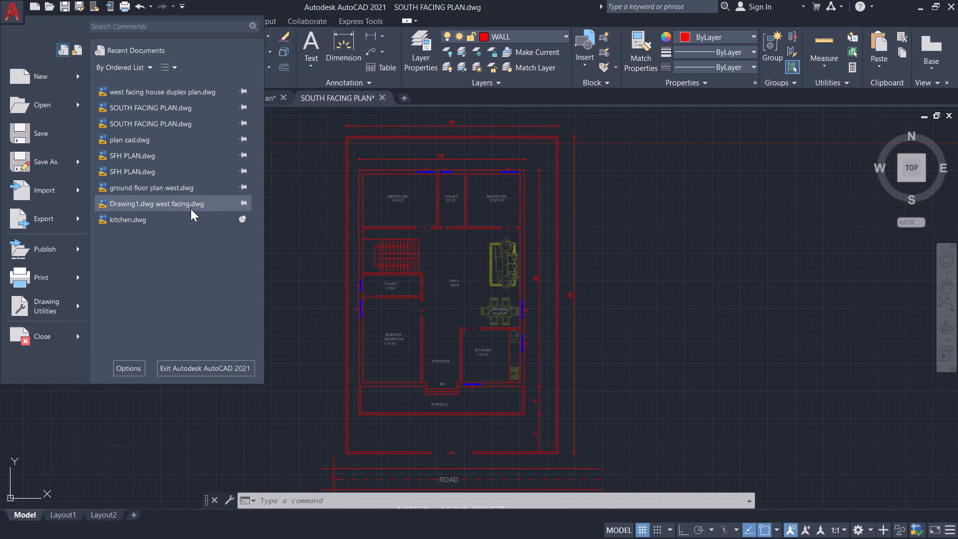
left_click(191, 205)
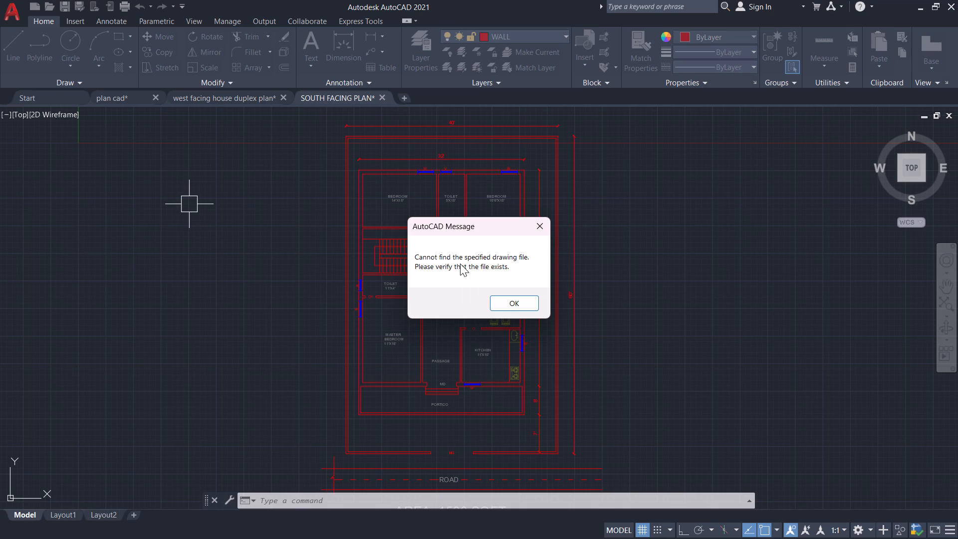
left_click(532, 306)
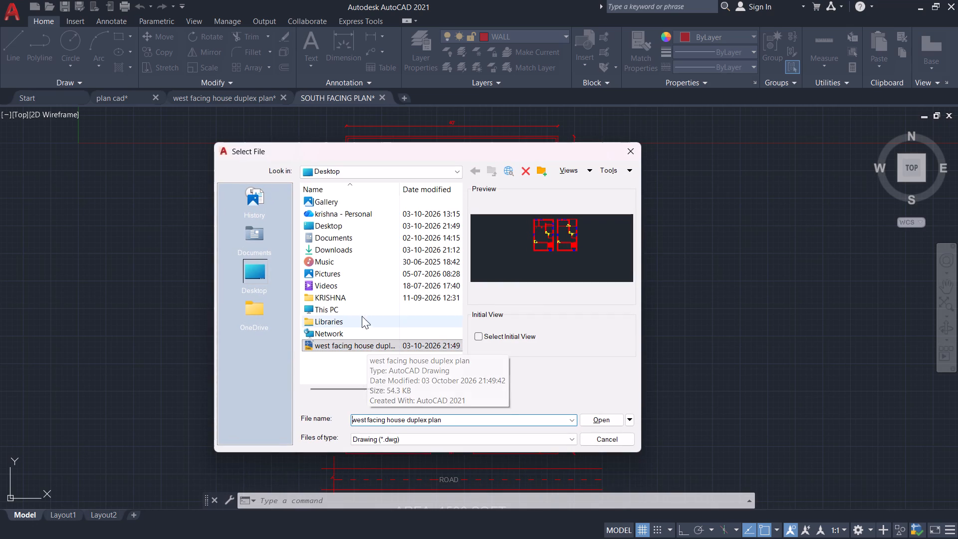
double_click(341, 312)
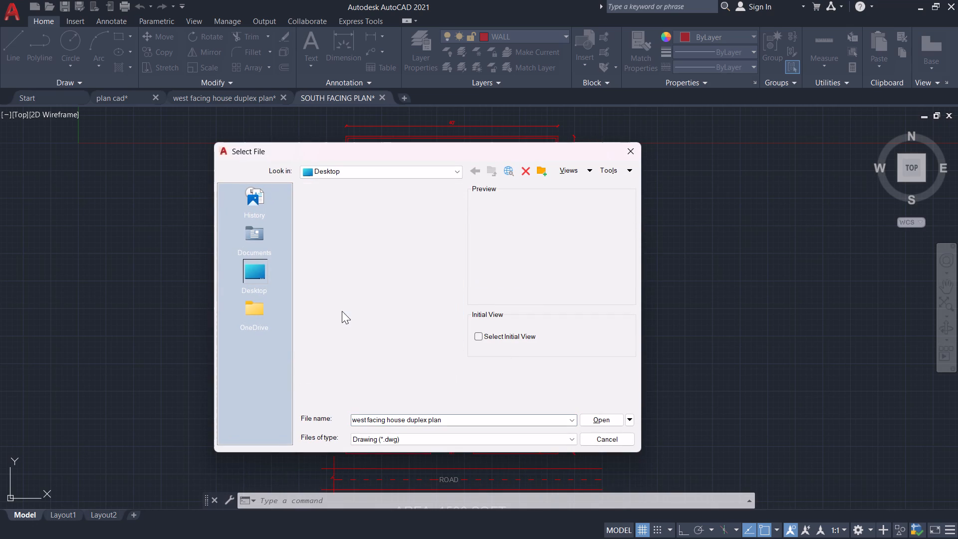
double_click(351, 227)
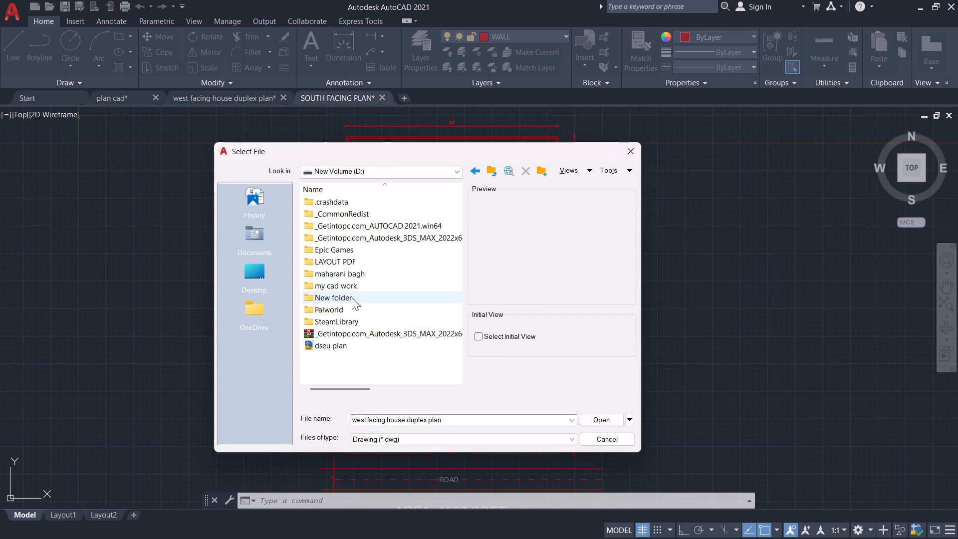
double_click(352, 297)
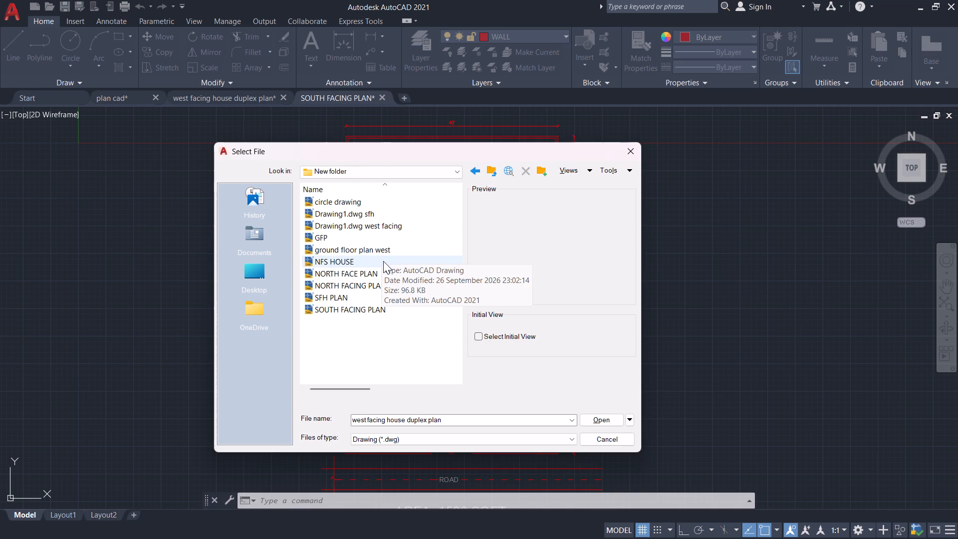
double_click(389, 227)
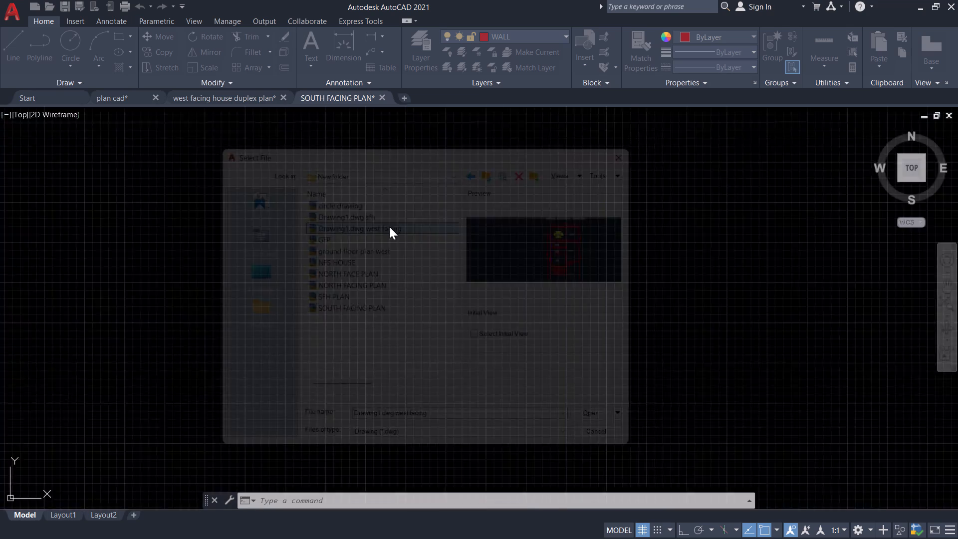
Look over the west facing plan for usable furniture and close that drawing without saving changes.
scroll(446, 258, "down", 3)
scroll(497, 281, "up", 2)
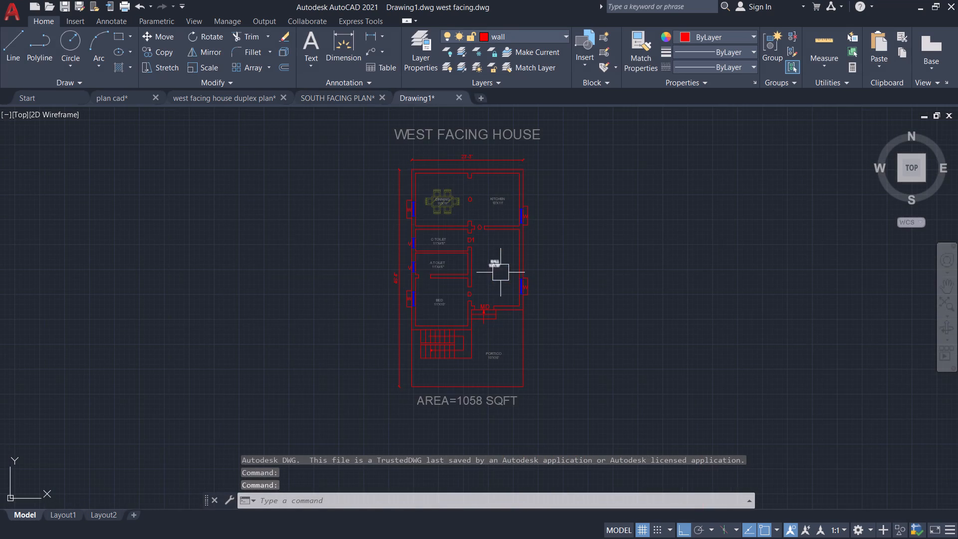
left_click(459, 98)
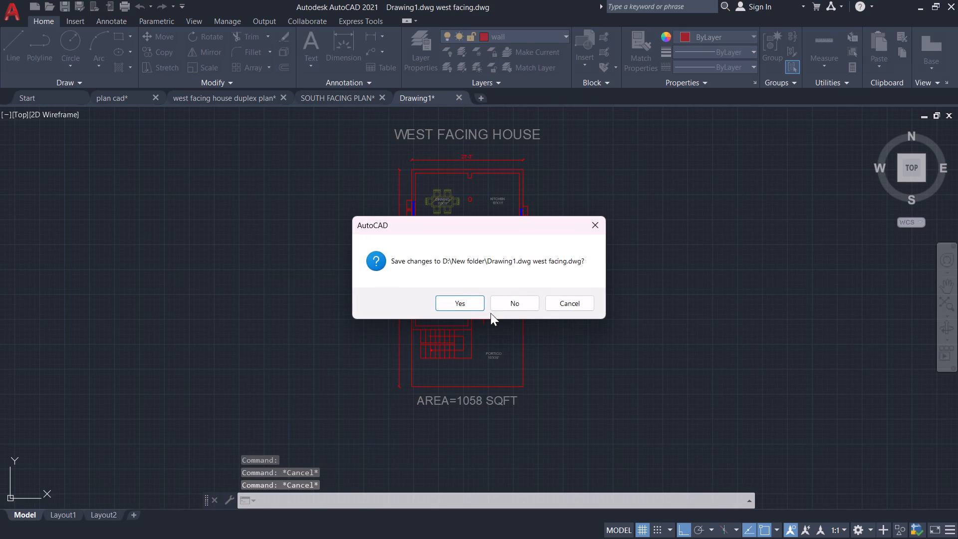
left_click(522, 301)
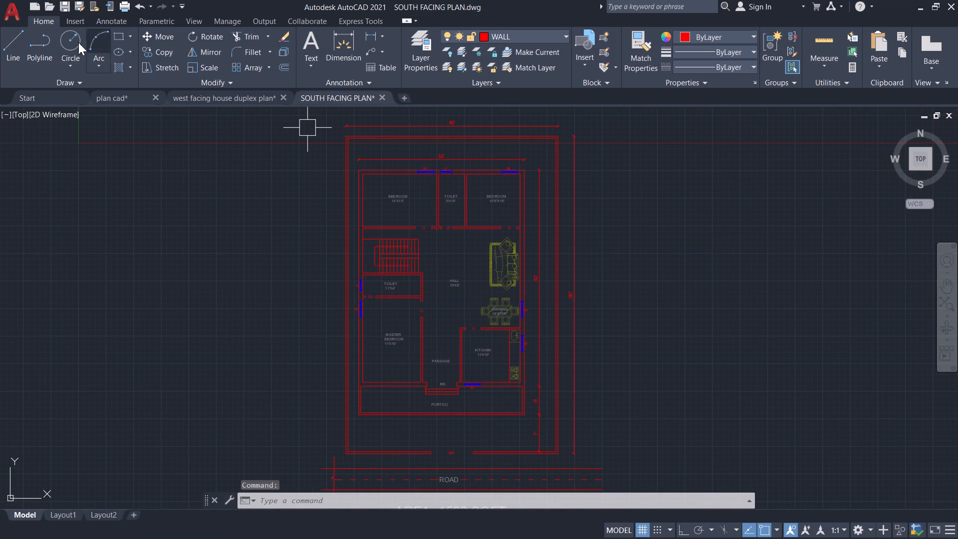
Preview the drawings in New folder and open "ground floor plan west".
left_click(7, 15)
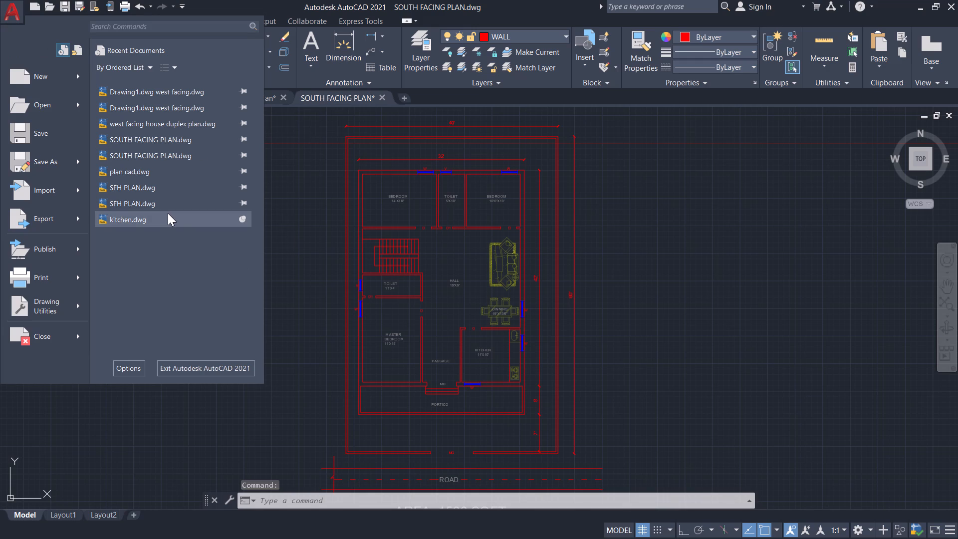
left_click(170, 202)
left_click(516, 306)
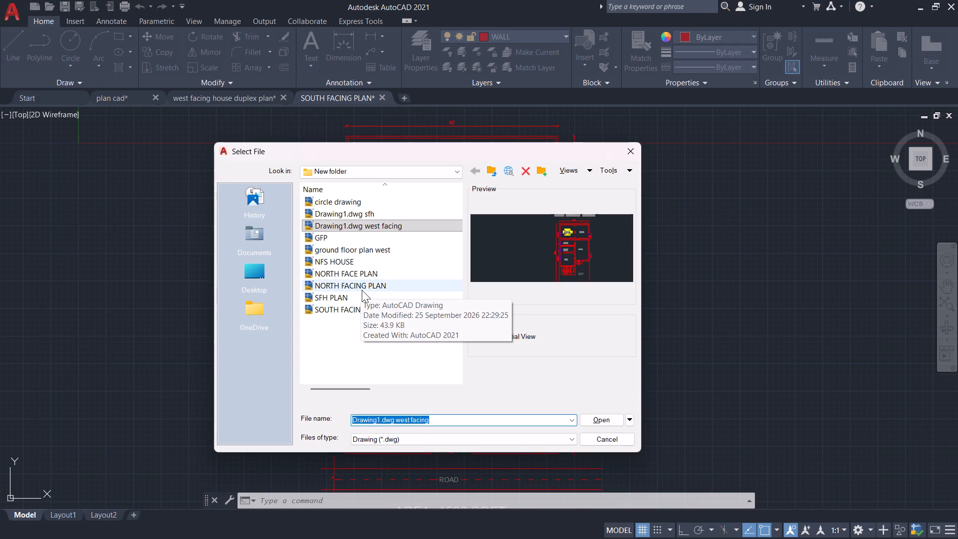
left_click(366, 277)
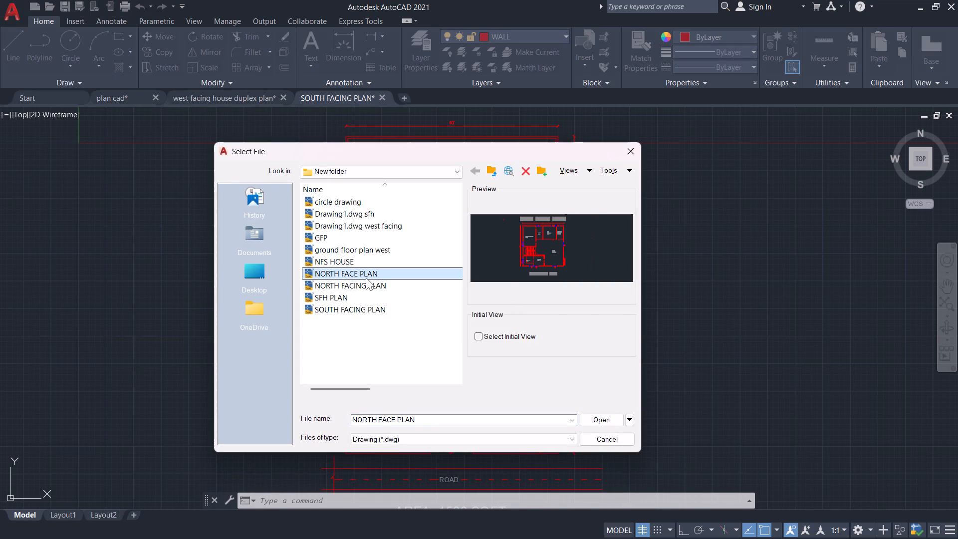
left_click(361, 262)
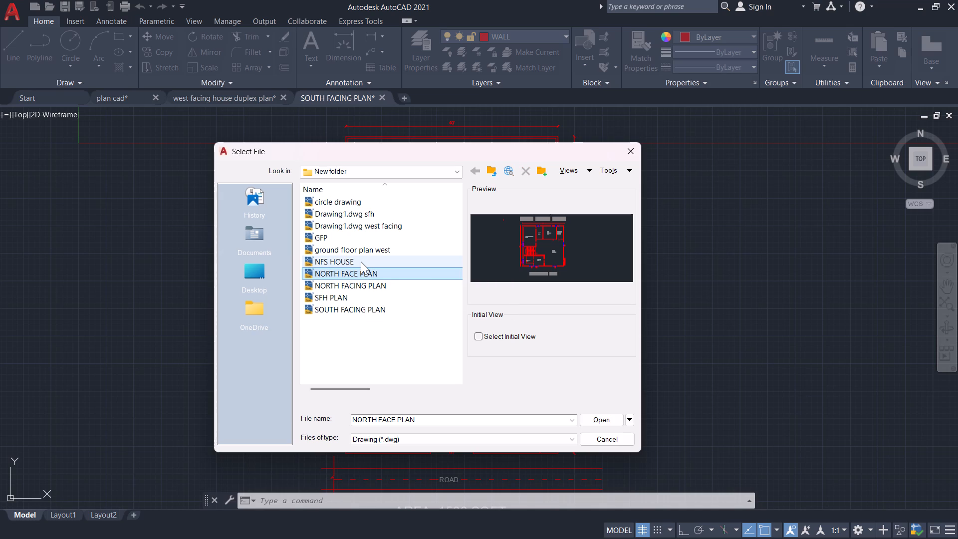
left_click(365, 251)
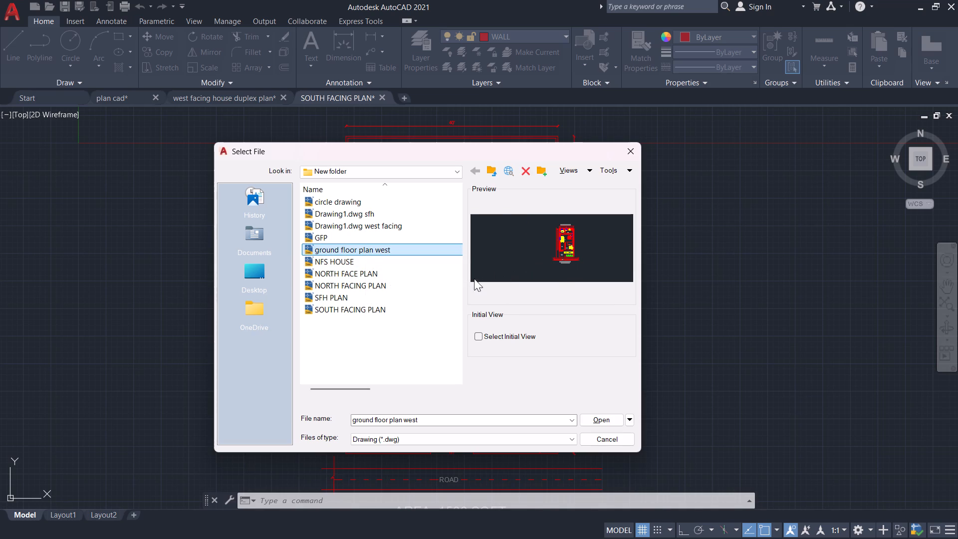
double_click(424, 253)
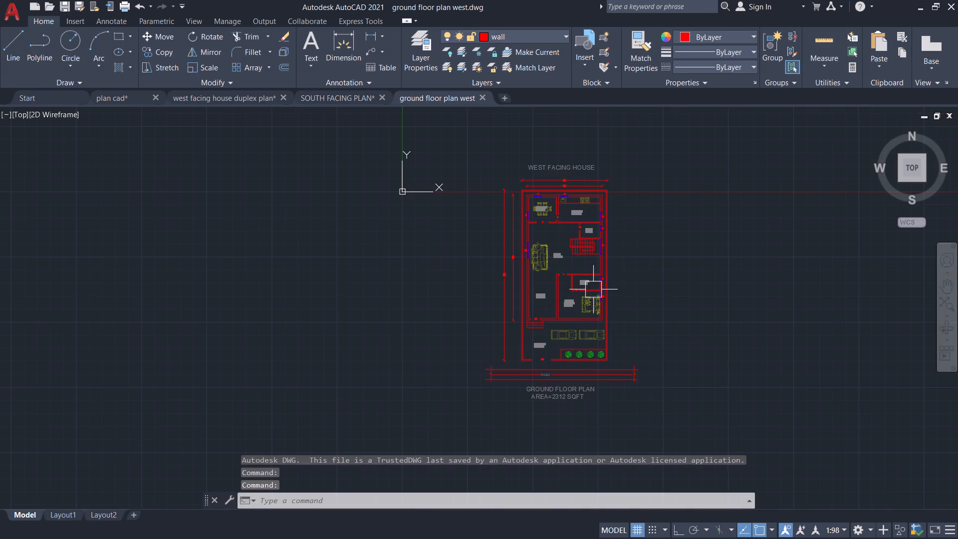
Copy the double bed block with its rug and side tables from the master bedroom of ground floor plan west.
scroll(593, 354, "up", 4)
middle_click_drag(588, 199, 608, 463)
left_click(596, 310)
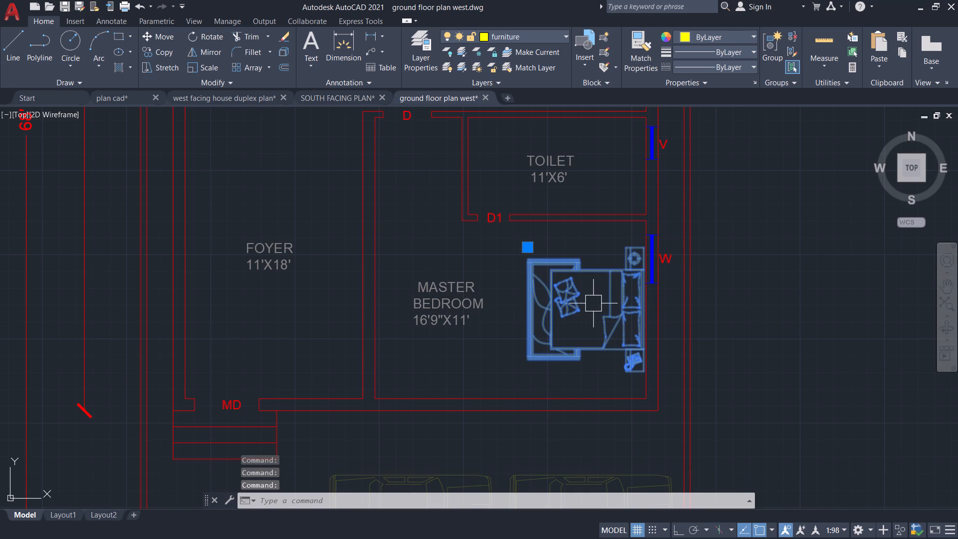
key("ctrl+c")
Paste the bed block into the empty space beside the first plan in the west facing house duplex plan.
left_click(260, 96)
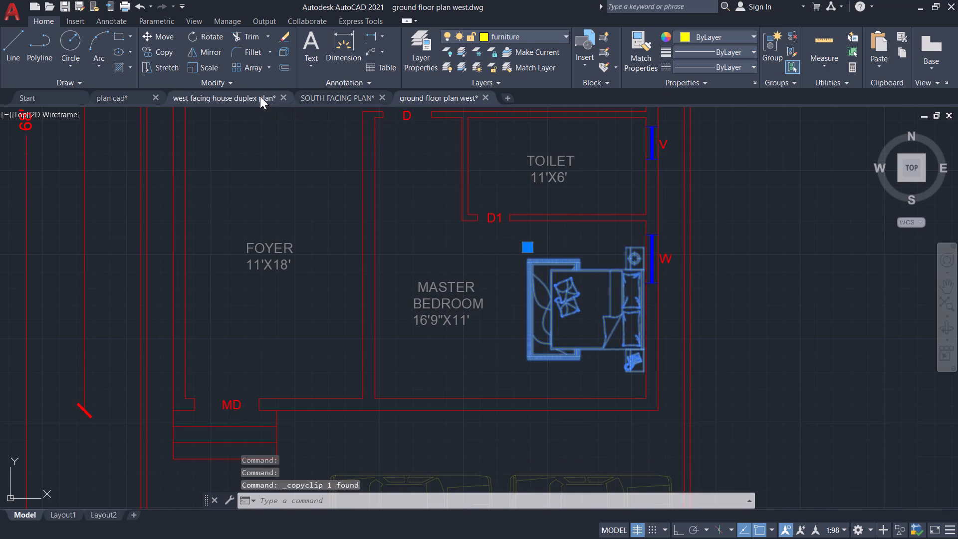
scroll(489, 233, "down", 3)
scroll(508, 256, "up", 4)
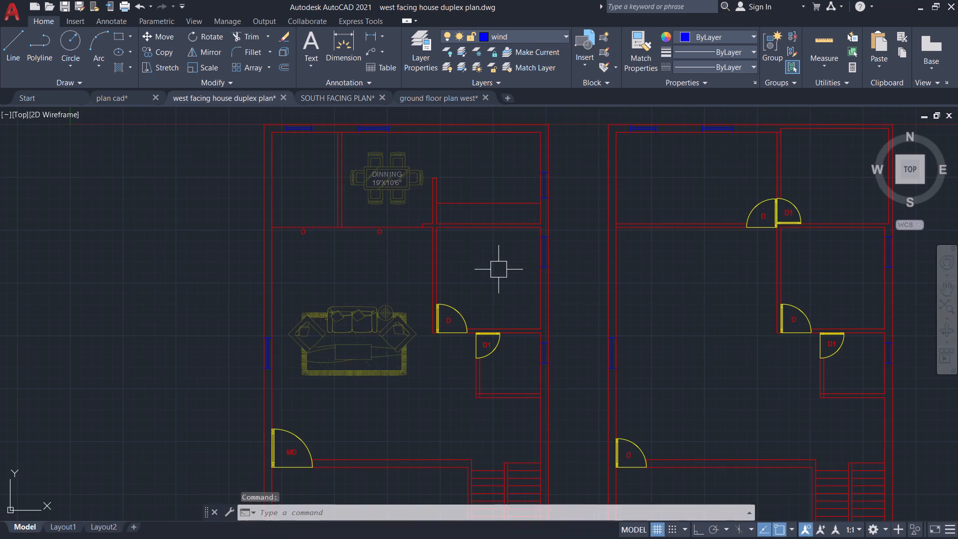
key("ctrl+v")
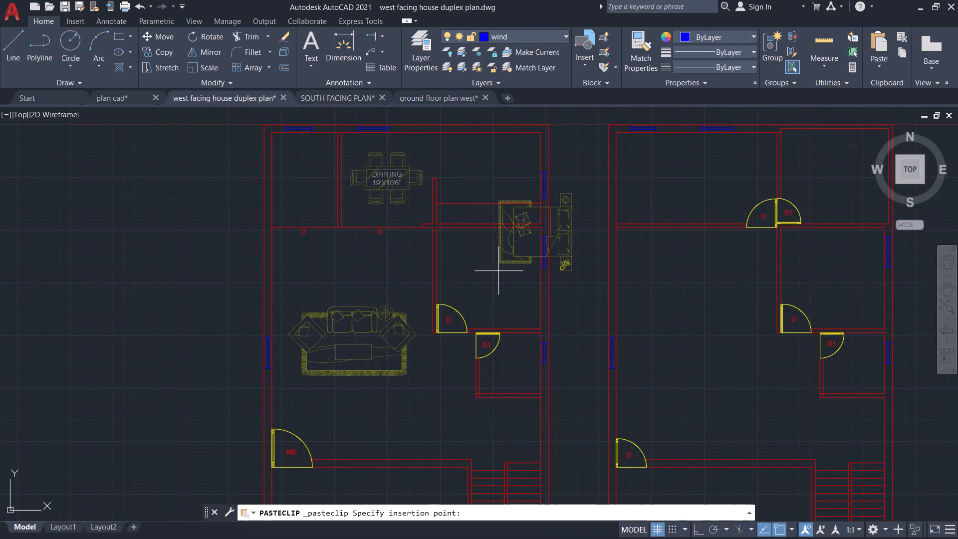
middle_click_drag(295, 337, 658, 371)
left_click(405, 403)
key("Escape")
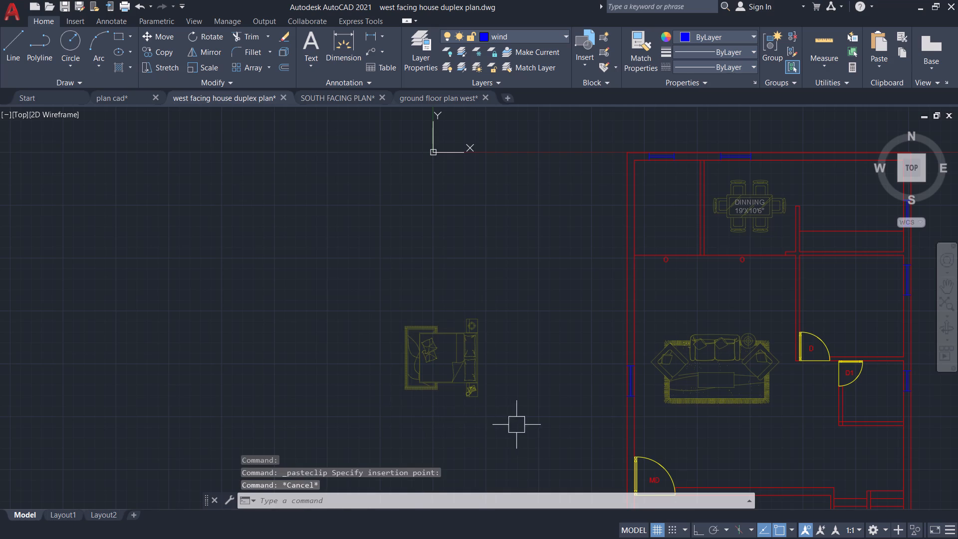
Rotate the pasted double bed block 90° counterclockwise so its headboard faces the top of the plan.
left_click_drag(517, 424, 475, 388)
left_click(353, 300)
type("RO")
key("Return")
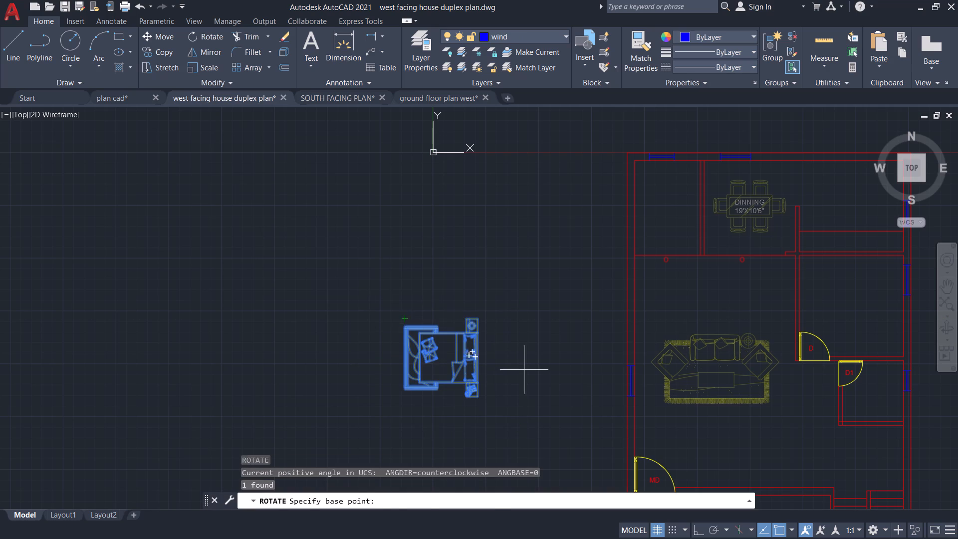
left_click_drag(525, 370, 514, 323)
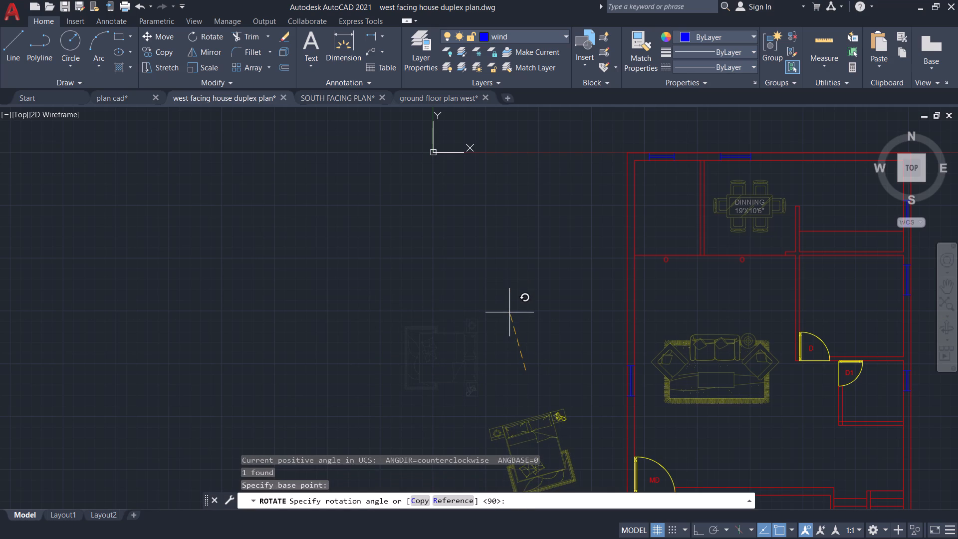
key("F8")
left_click(511, 237)
Copy the rotated bed by its headboard midpoint to the midpoint of the upper wall in the first plan's bedroom with door D.
middle_click_drag(511, 301, 510, 206)
left_click_drag(574, 412, 557, 396)
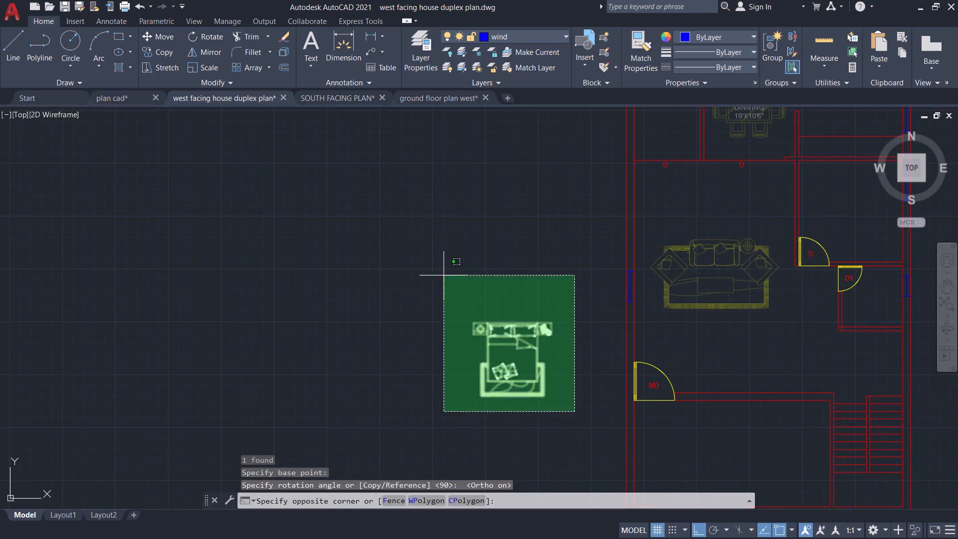
left_click(442, 274)
key("c")
key("o")
key("Return")
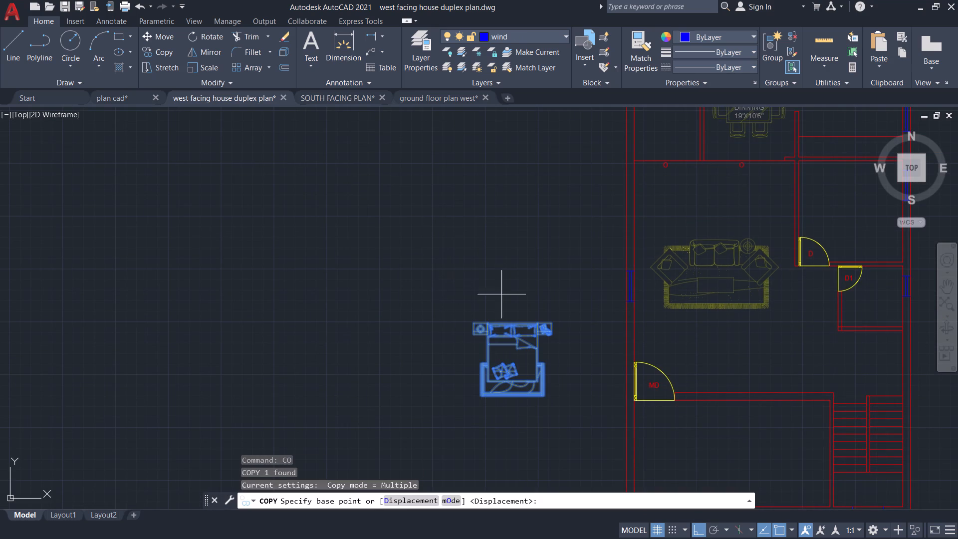
scroll(502, 380, "up", 5)
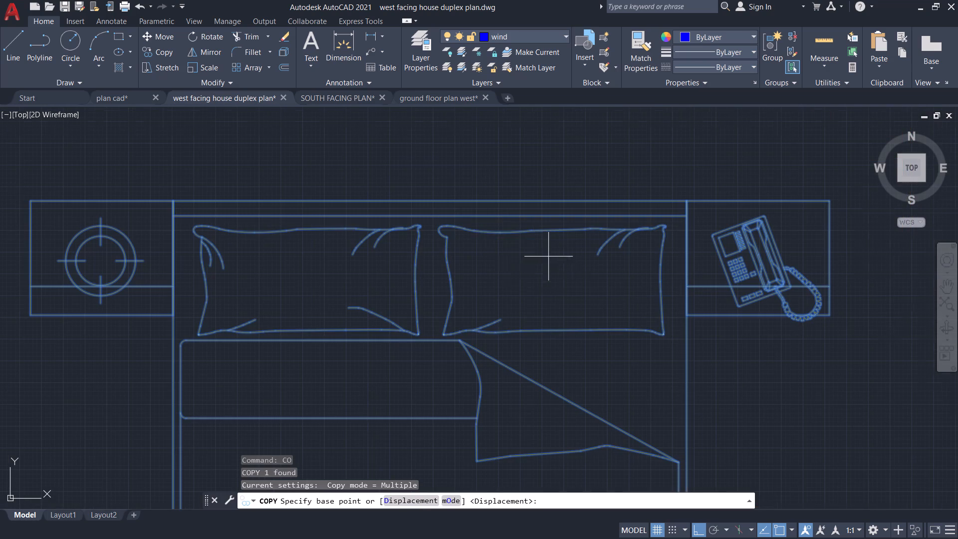
left_click(432, 200)
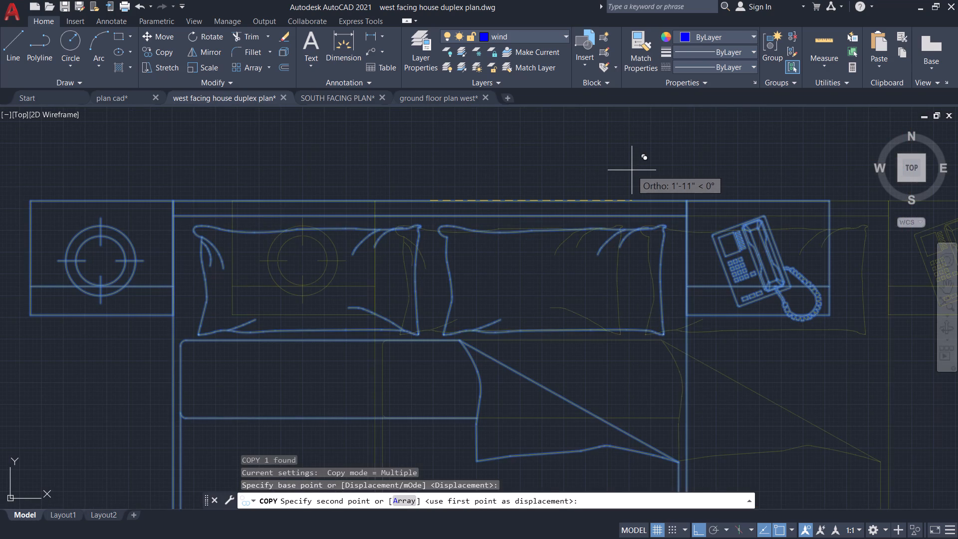
key("F8")
scroll(637, 170, "down", 5)
middle_click_drag(682, 175, 368, 285)
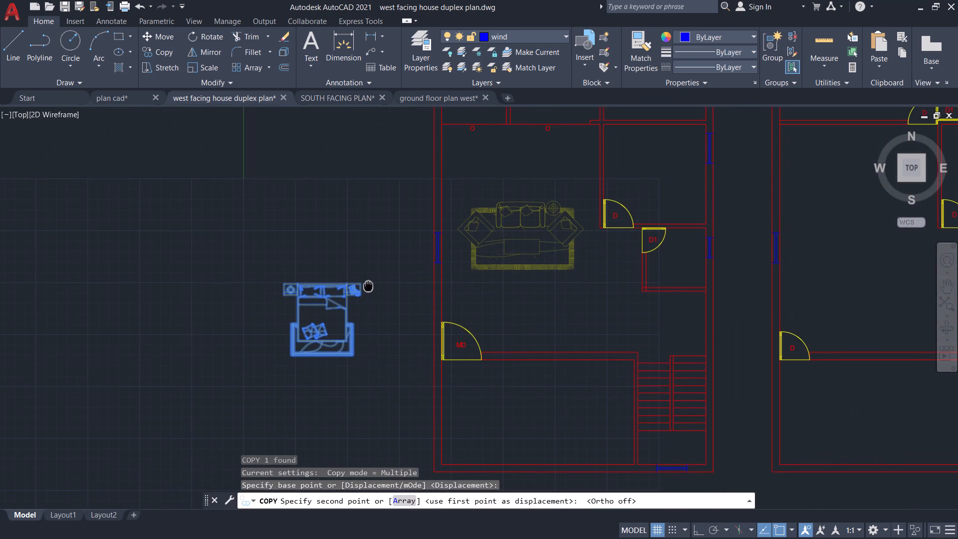
middle_click_drag(368, 285, 369, 285)
middle_click_drag(663, 164, 509, 288)
scroll(515, 229, "up", 2)
scroll(473, 274, "up", 2)
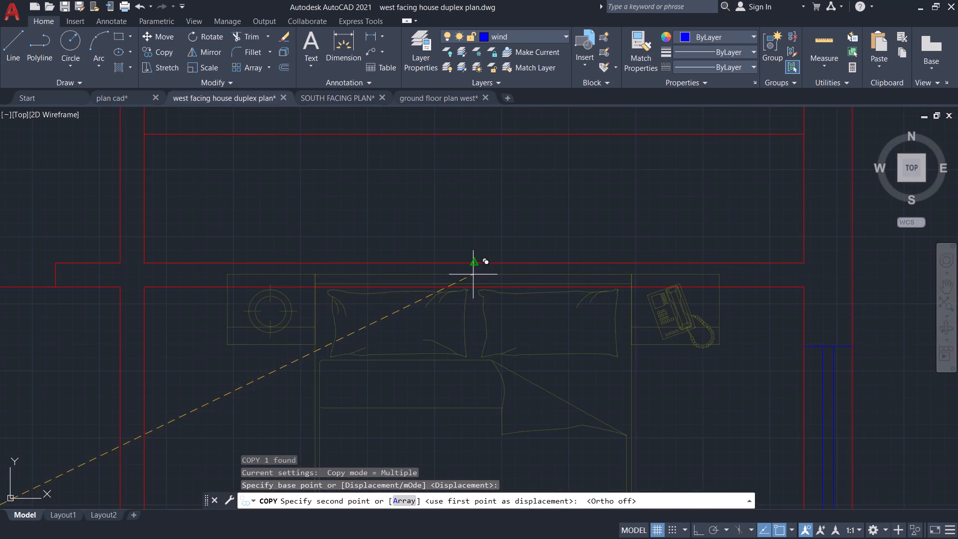
left_click(474, 285)
scroll(547, 316, "down", 2)
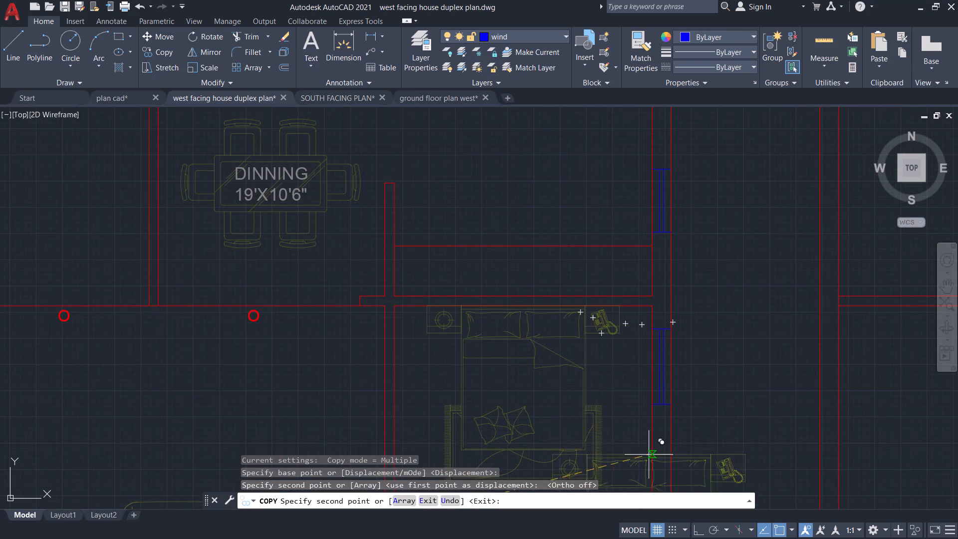
key("Escape")
Scale down the bedroom's bed block about the midpoint of its headboard on the upper wall.
scroll(601, 296, "down", 2)
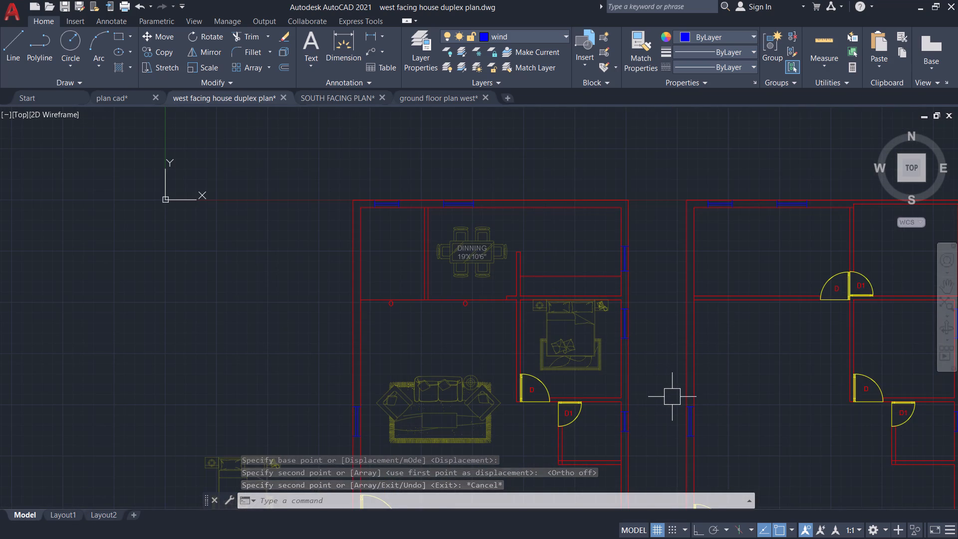
scroll(606, 373, "up", 2)
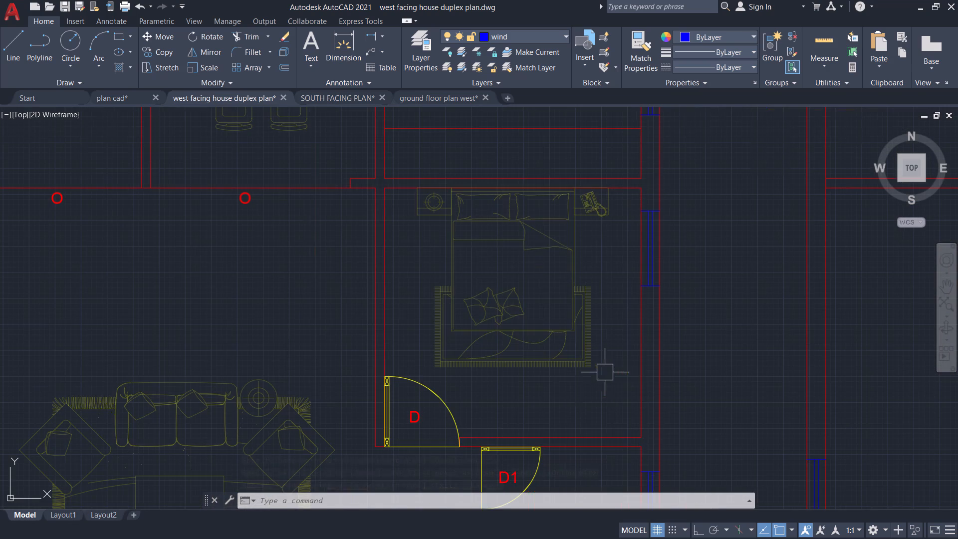
left_click_drag(620, 378, 617, 372)
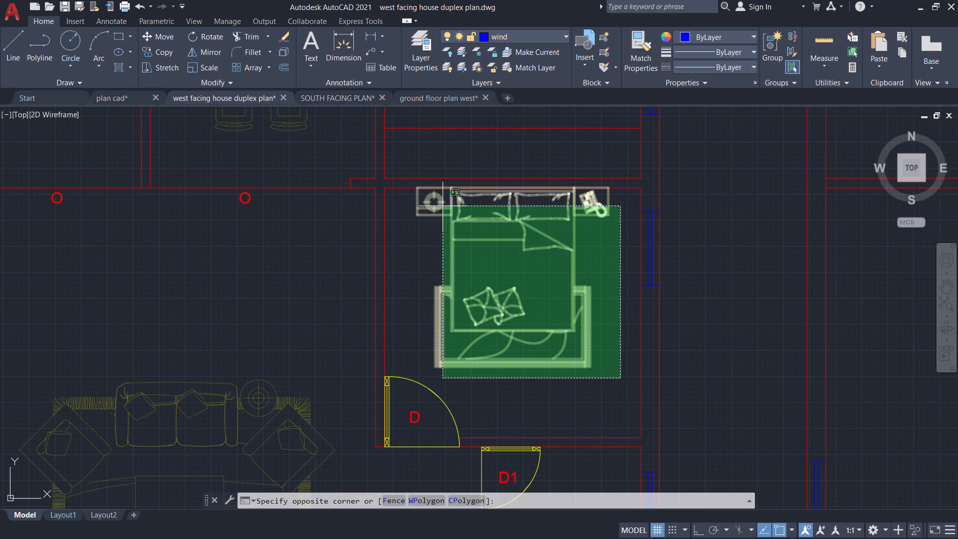
left_click(443, 206)
type("SC")
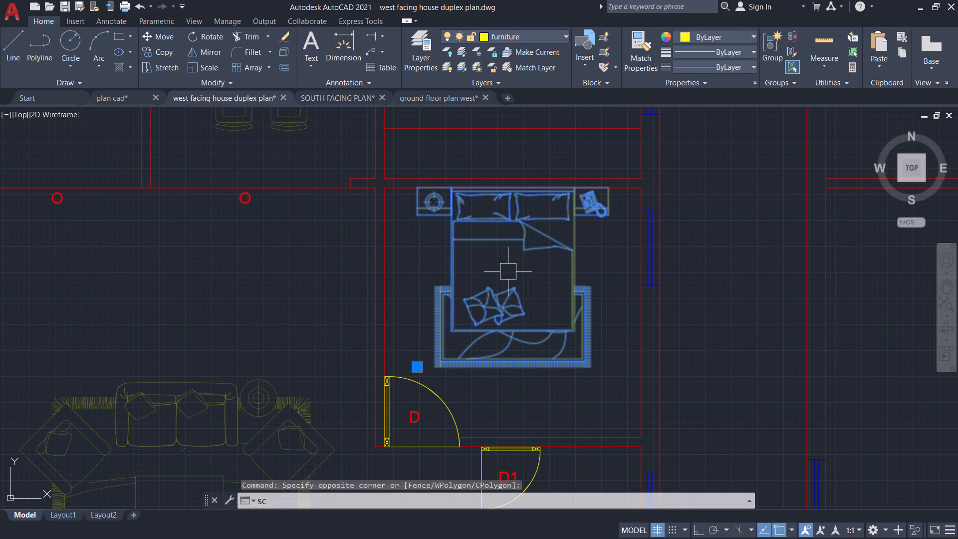
key("Return")
scroll(450, 158, "up", 2)
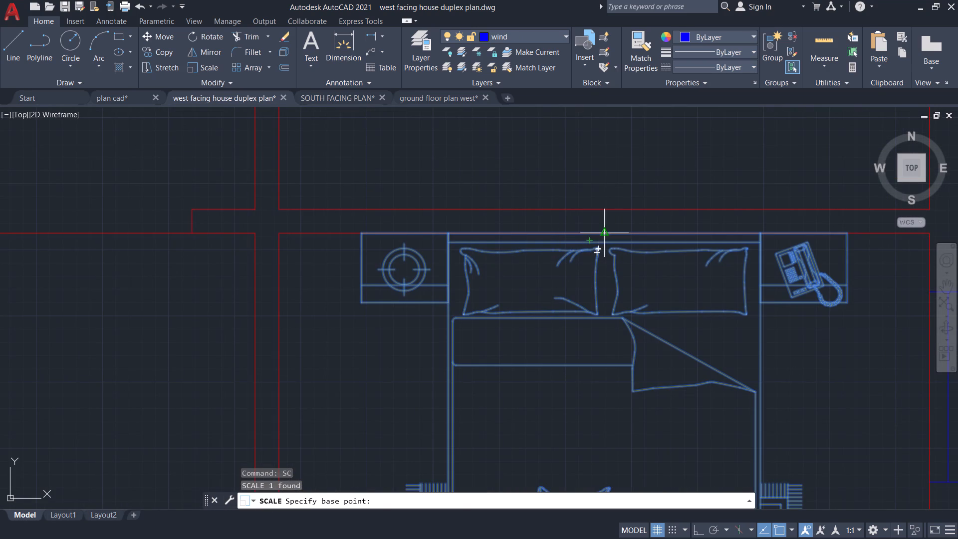
left_click(601, 233)
scroll(602, 307, "down", 2)
middle_click_drag(598, 306, 595, 241)
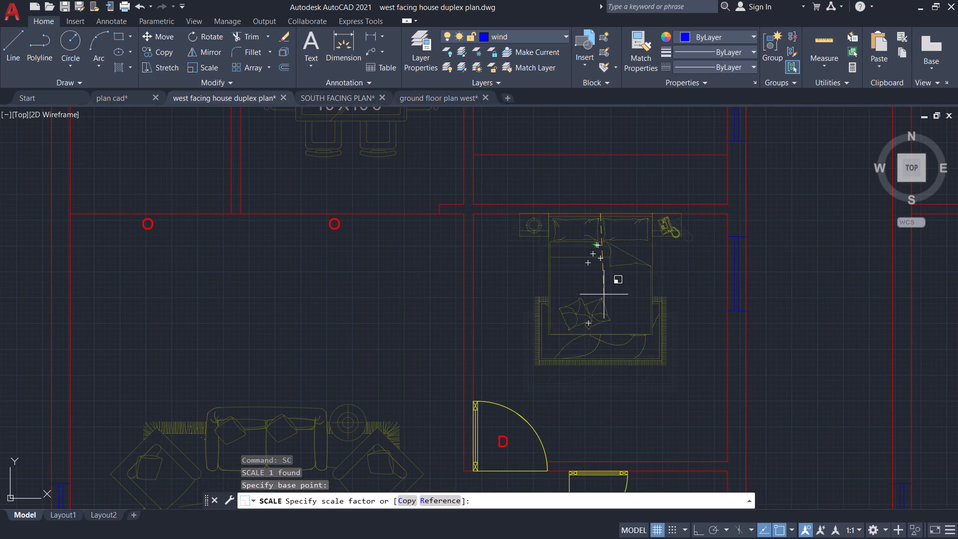
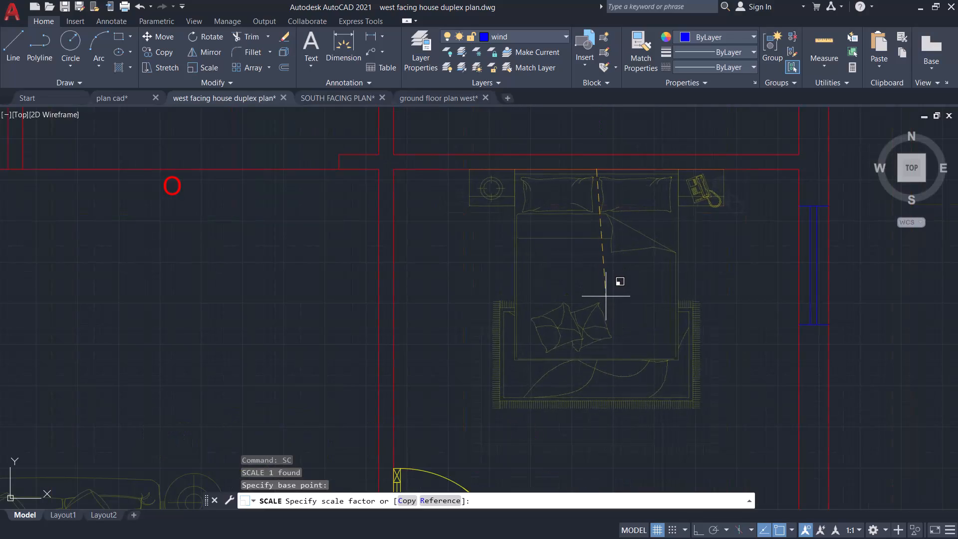
Fix the reduced size of the bed block being scaled about its headboard midpoint in the first plan's bedroom.
left_click(606, 297)
Copy the scaled bed by its headboard midpoint to the midpoint of the upper wall in the second plan's matching bedroom.
scroll(652, 292, "down", 3)
middle_click_drag(731, 319, 622, 226)
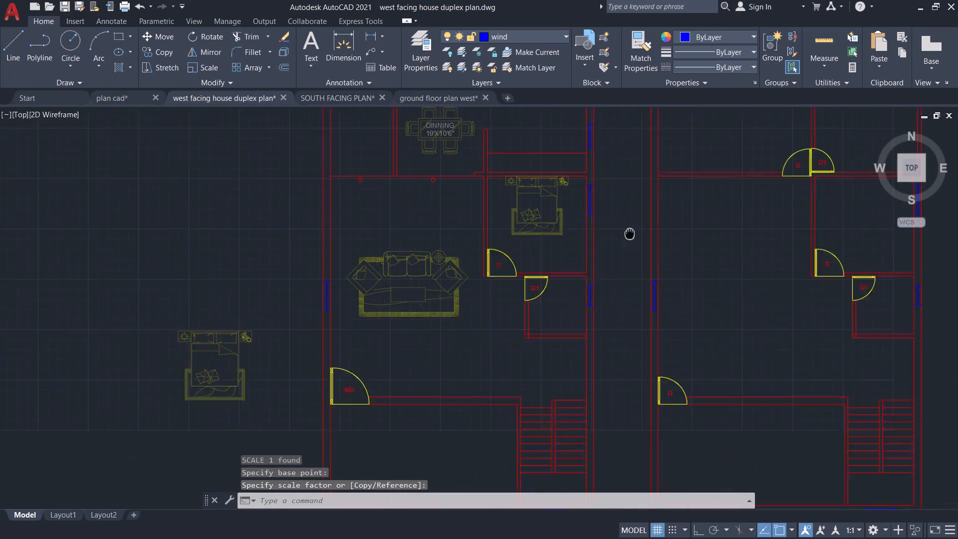
middle_click_drag(622, 226, 553, 273)
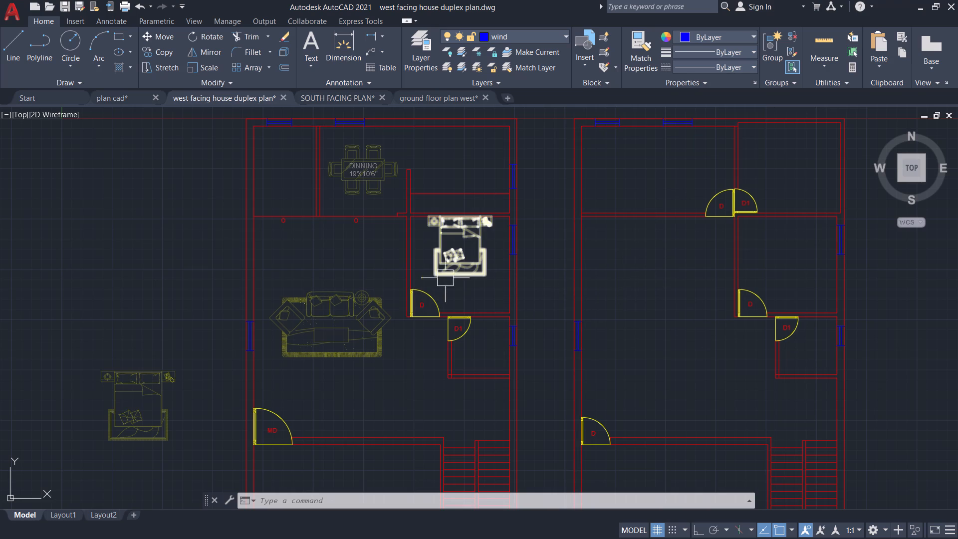
left_click(459, 250)
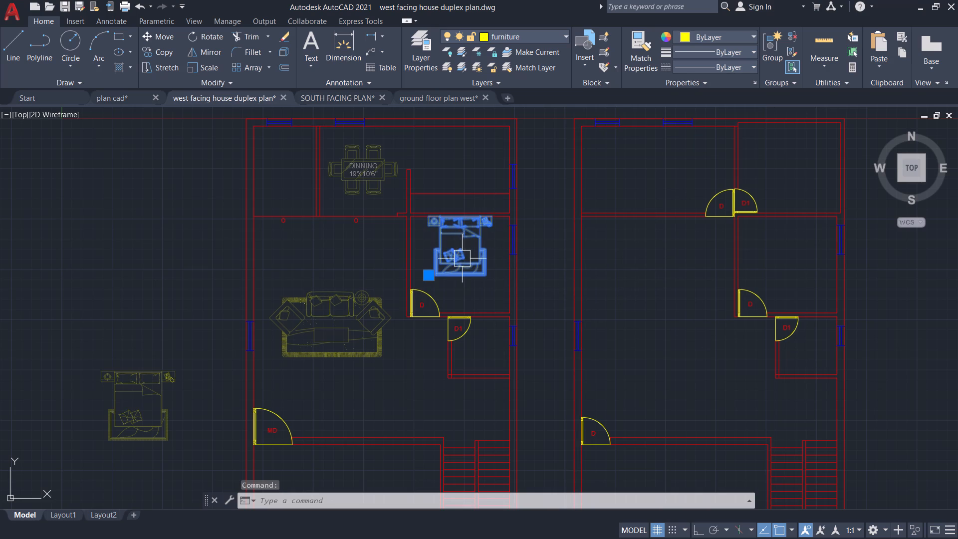
type("CO")
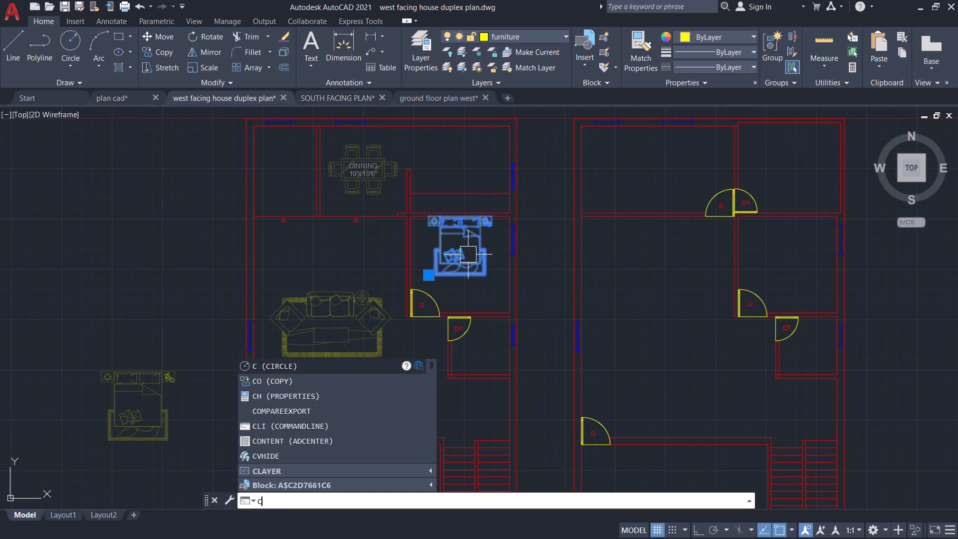
key("Return")
scroll(455, 241, "up", 3)
left_click(469, 182)
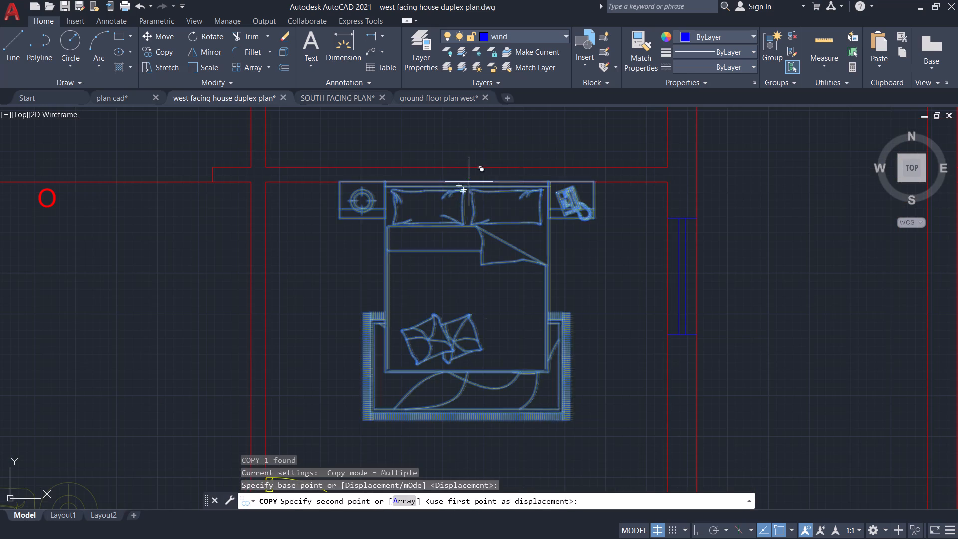
scroll(707, 223, "down", 2)
middle_click_drag(749, 231, 246, 301)
scroll(671, 294, "up", 2)
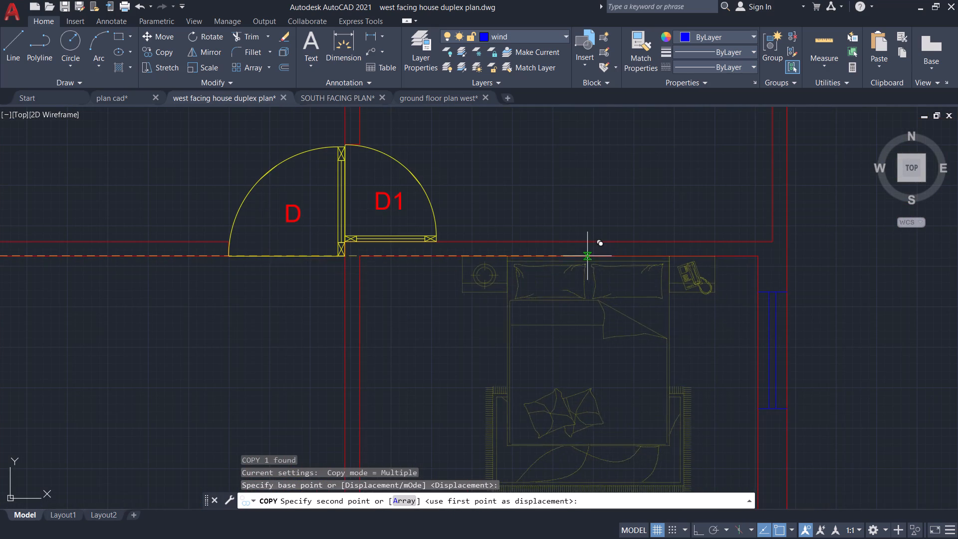
left_click(561, 258)
scroll(561, 258, "down", 4)
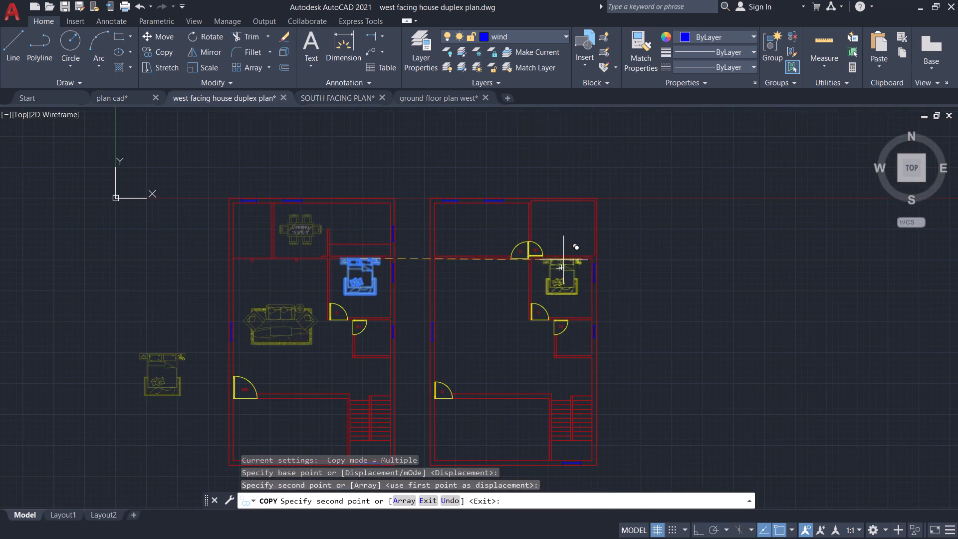
key("Escape")
Copy the whole sofa set with its rug from the first plan's living area into the empty space beside the plan.
left_click(284, 328)
key("Escape")
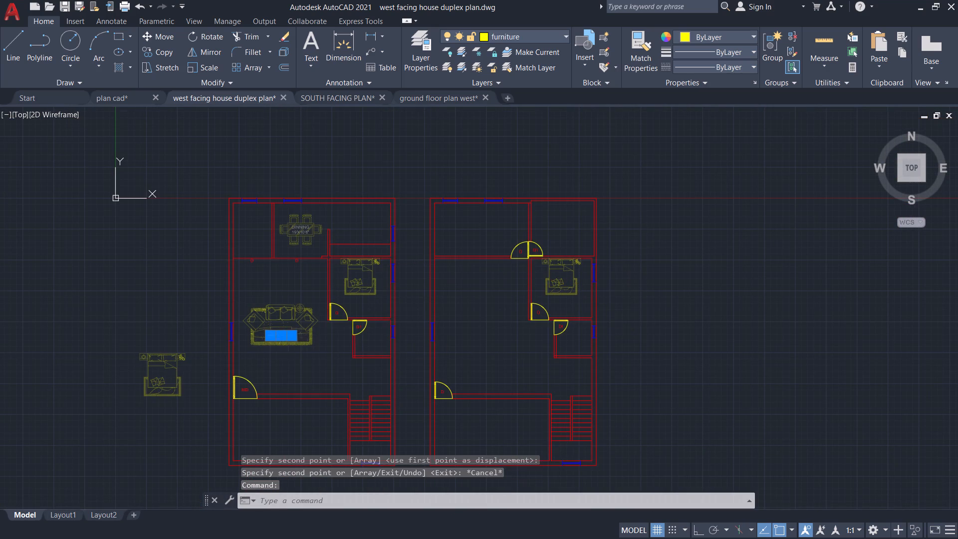
scroll(320, 346, "up", 3)
left_click_drag(320, 347, 315, 347)
middle_click_drag(180, 267, 373, 266)
left_click(170, 174)
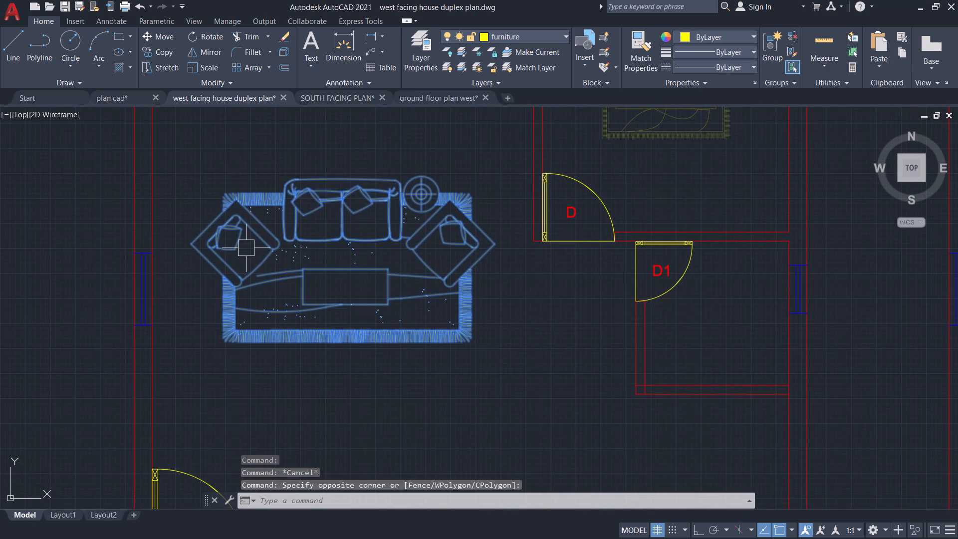
key("s")
key("BackSpace")
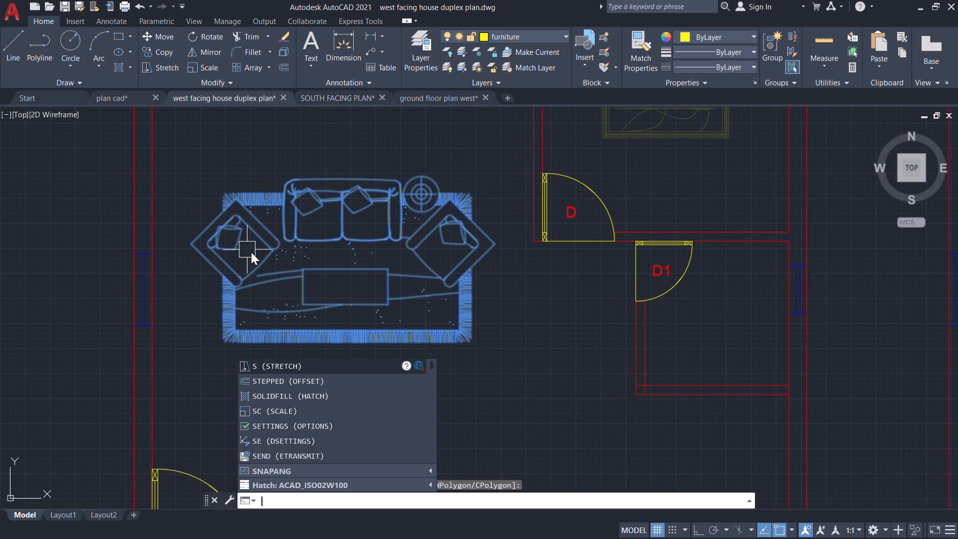
type("CO")
key("Return")
left_click(331, 254)
scroll(140, 255, "down", 4)
middle_click_drag(191, 255, 328, 280)
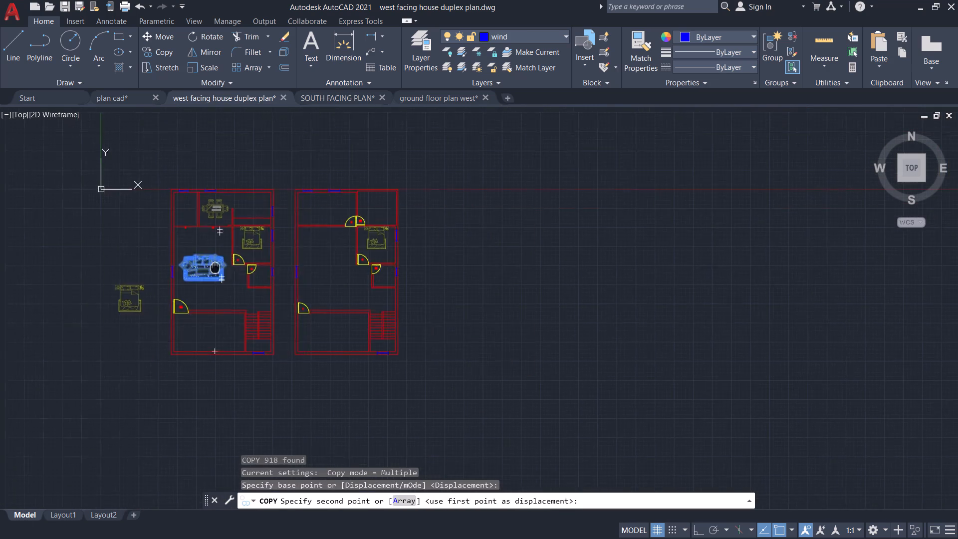
middle_click_drag(328, 280, 373, 280)
left_click(226, 270)
key("Escape")
Rotate the copied sofa set 90° counterclockwise using Ortho so the sofa's back faces west.
left_click(264, 296)
left_click(182, 242)
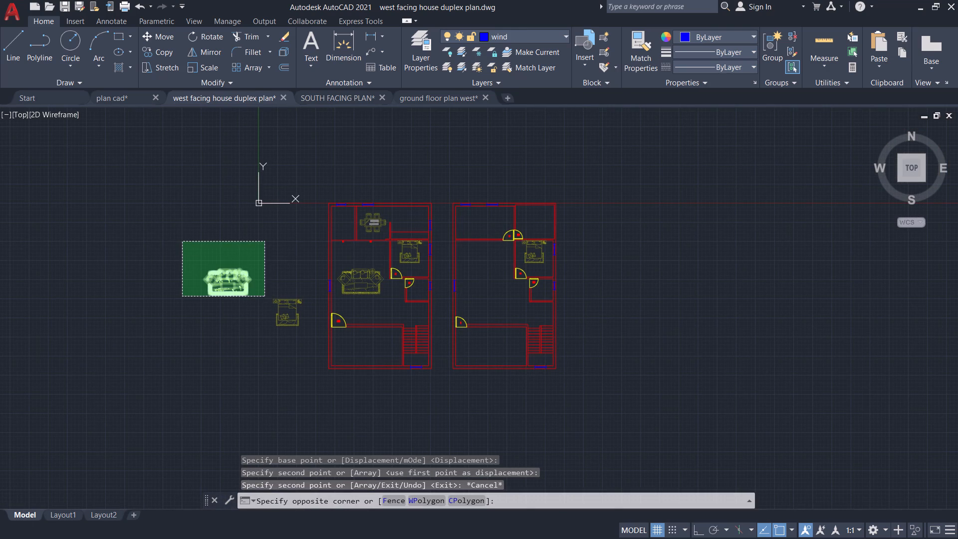
key("r")
key("o")
key("Return")
scroll(171, 275, "up", 3)
left_click(328, 289)
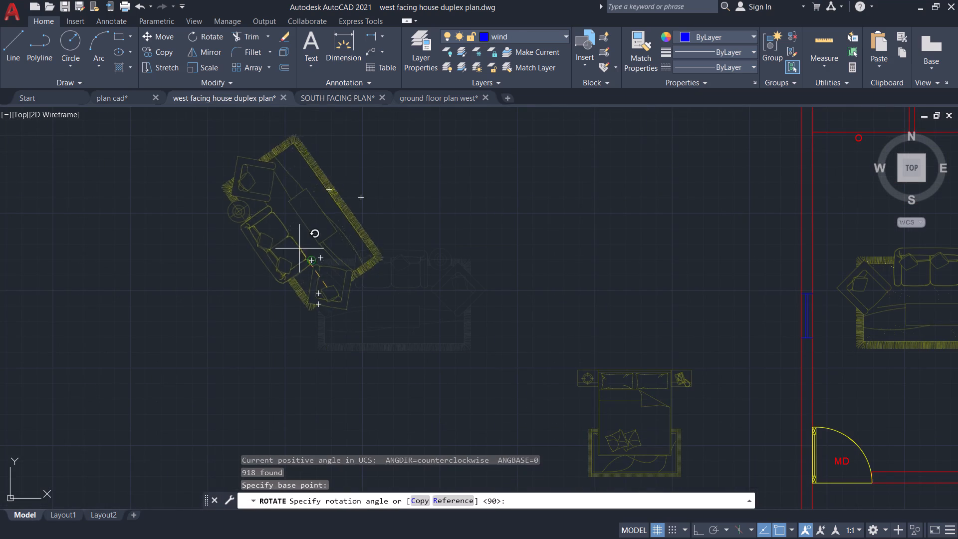
key("F8")
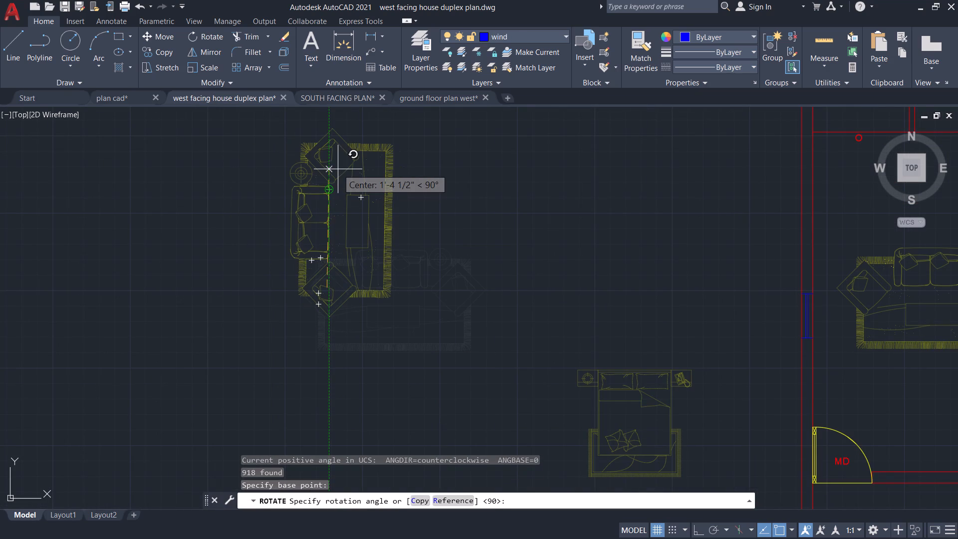
middle_click_drag(338, 166, 362, 256)
left_click(362, 171)
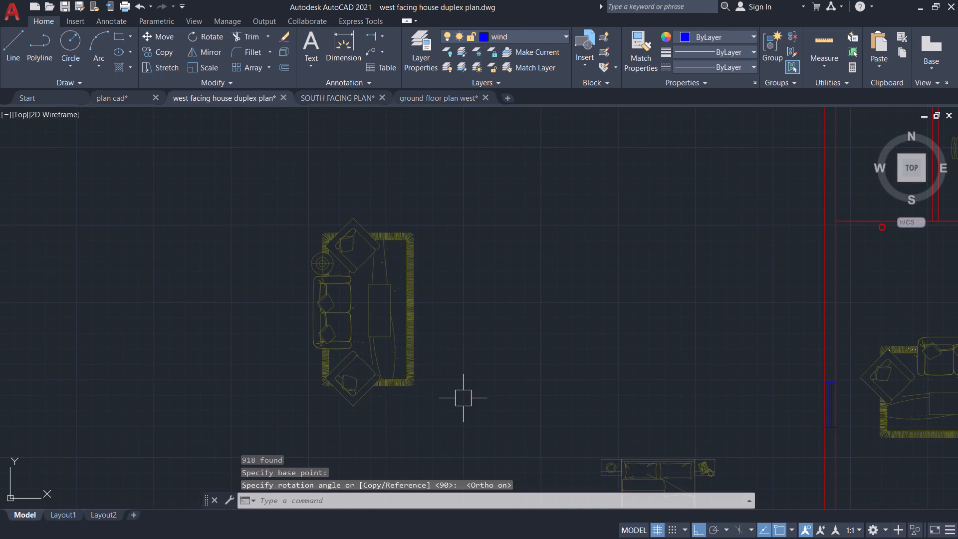
Move the rotated sofa set by the sofa's back to the window's upper endpoint on the second plan's inner west wall, with Ortho off.
left_click_drag(463, 400, 448, 387)
left_click_drag(275, 220, 276, 214)
key("m")
key("Return")
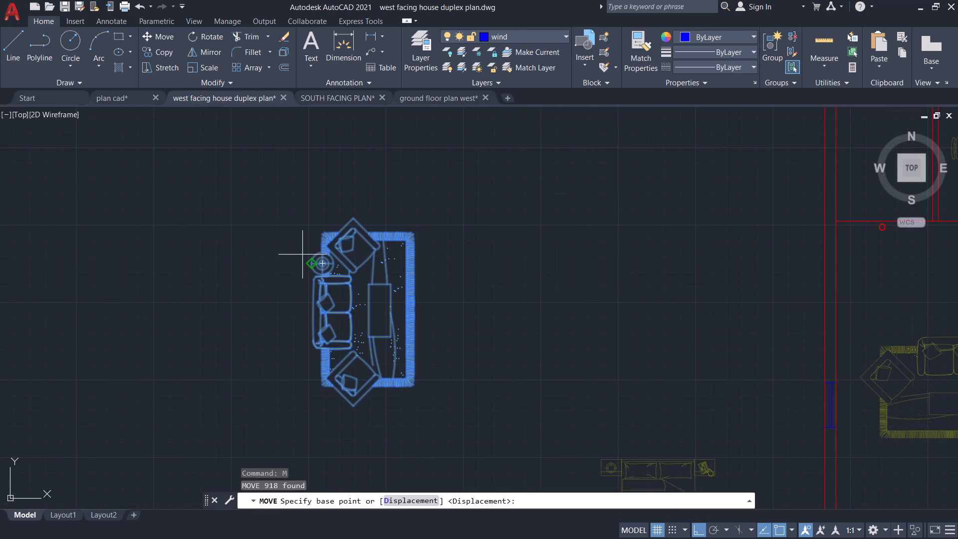
scroll(304, 302, "up", 1)
left_click(317, 313)
scroll(350, 297, "down", 3)
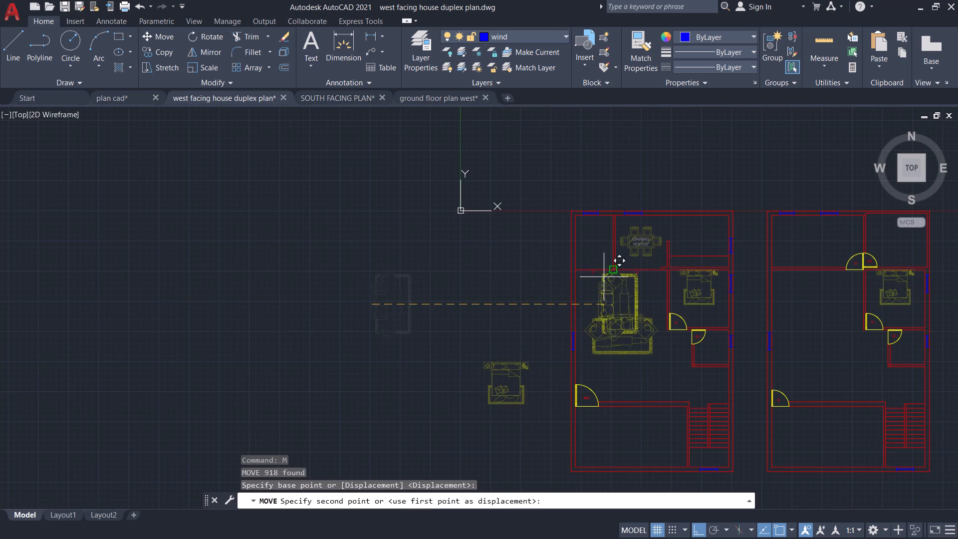
scroll(689, 293, "down", 1)
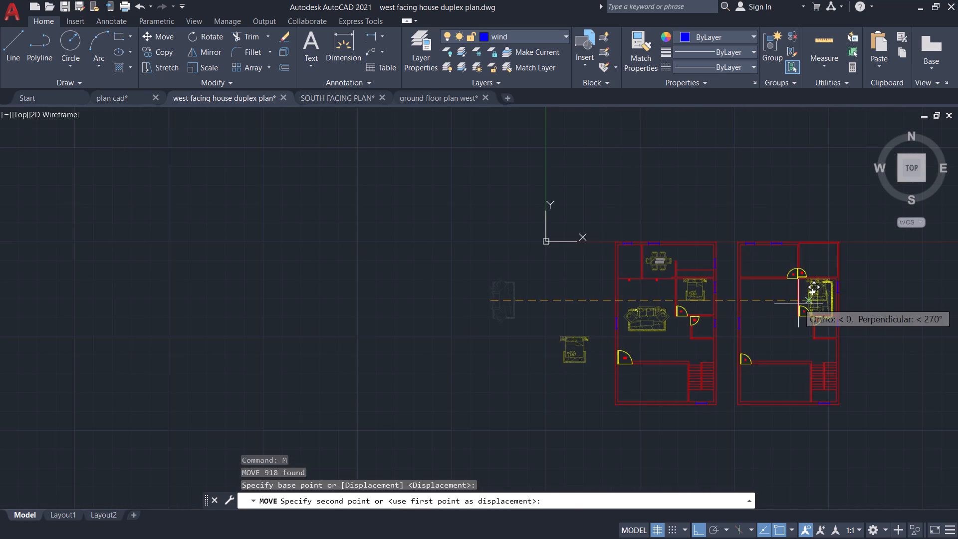
key("F8")
scroll(756, 330, "up", 2)
scroll(708, 276, "up", 2)
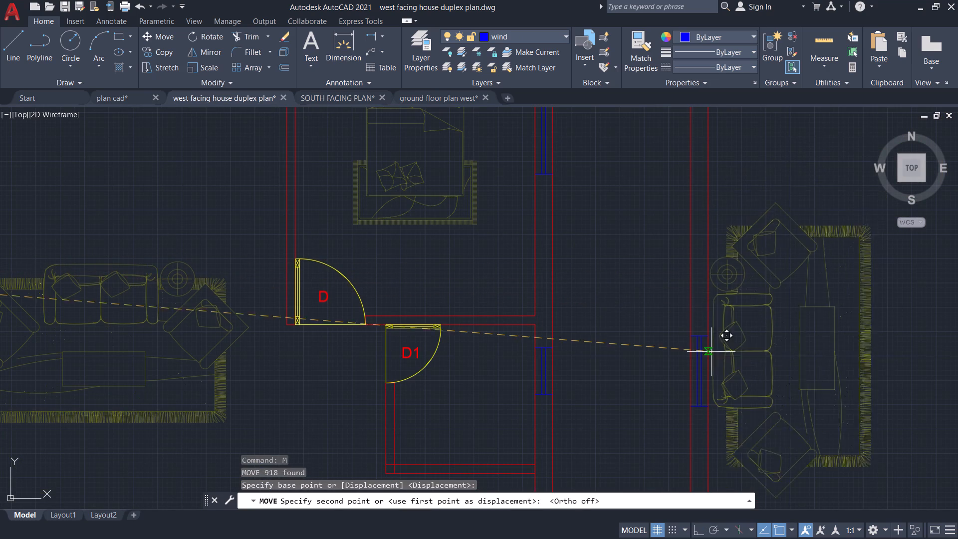
scroll(705, 350, "up", 3)
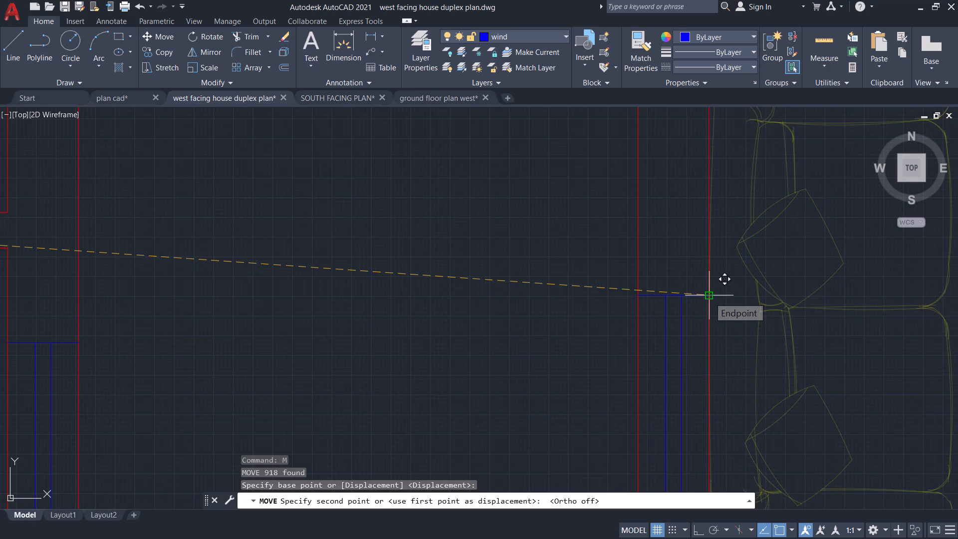
left_click(710, 297)
scroll(710, 297, "down", 4)
scroll(596, 338, "down", 2)
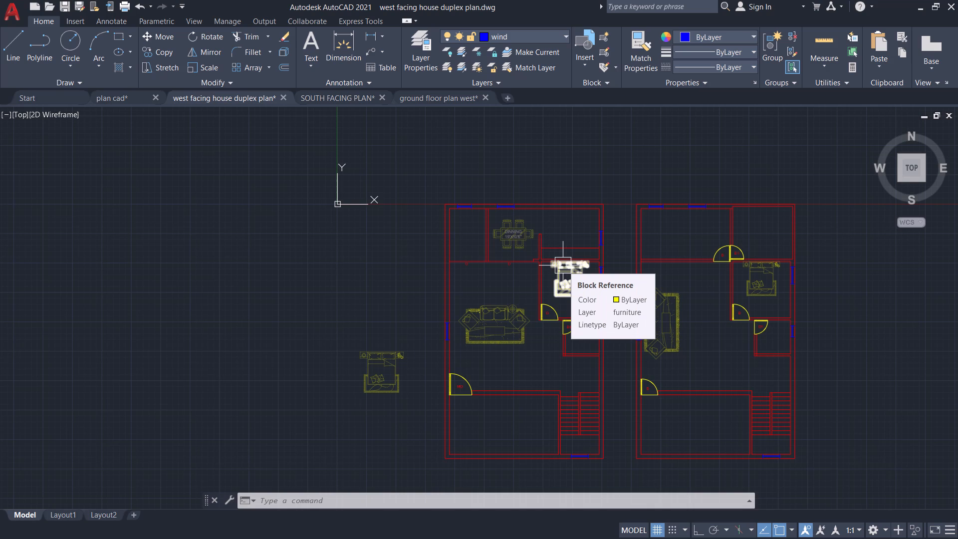
Switch to the ground floor plan west drawing and copy its KITCHEN 17'X10' room label to the clipboard.
left_click(418, 94)
scroll(477, 312, "down", 1)
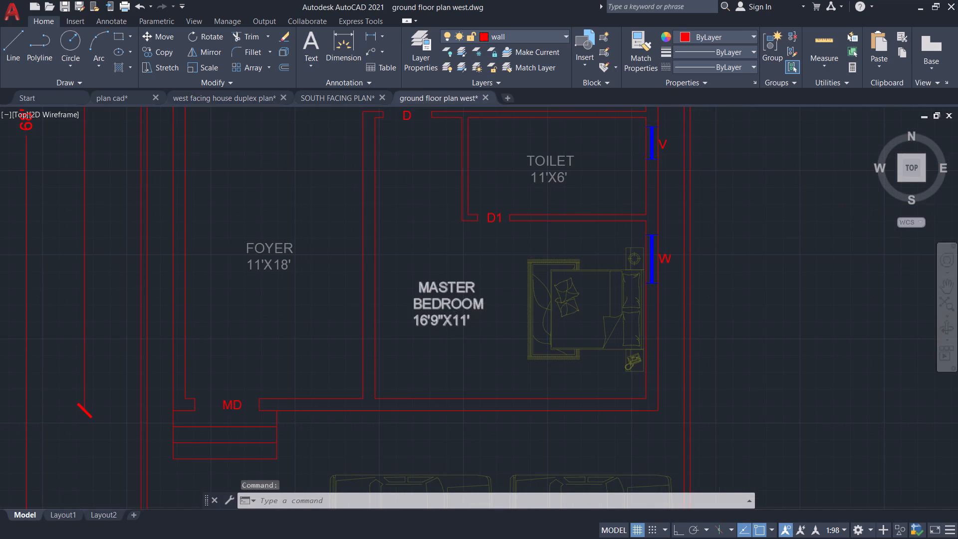
scroll(477, 312, "down", 1)
scroll(472, 235, "down", 2)
scroll(437, 177, "up", 3)
scroll(441, 248, "up", 1)
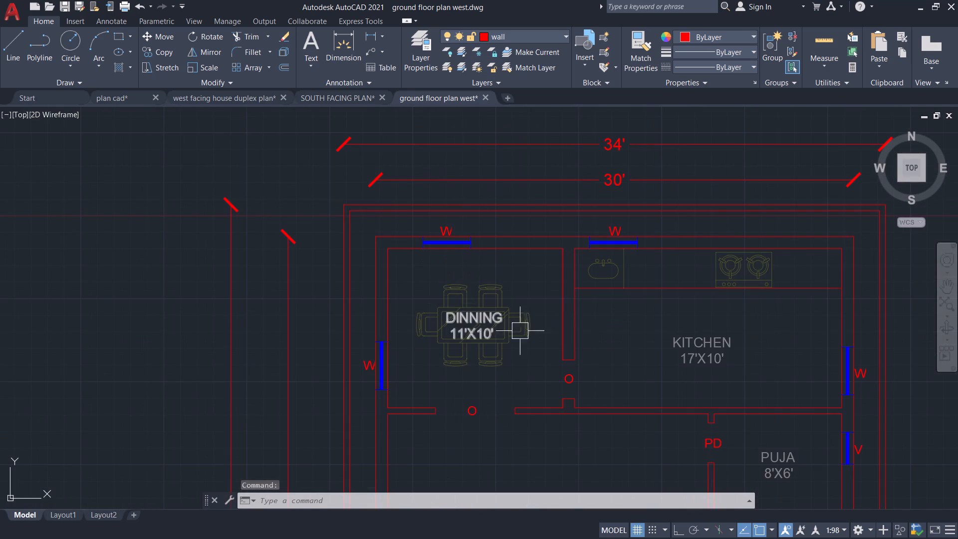
left_click(692, 347)
key("ctrl+c")
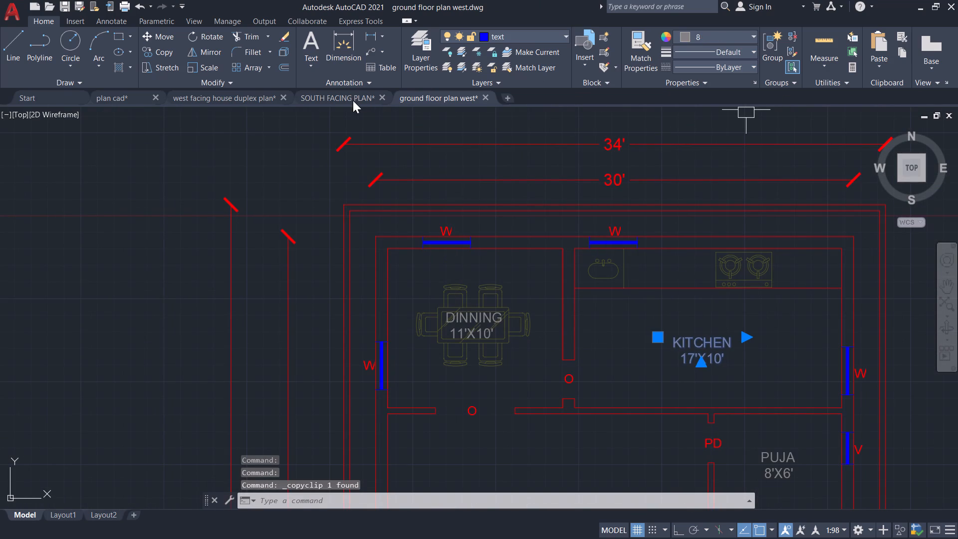
Paste the KITCHEN 17'X10' label into the room west of the dining area in the west facing house duplex plan's first plan.
left_click(236, 95)
scroll(398, 274, "down", 2)
scroll(434, 270, "up", 4)
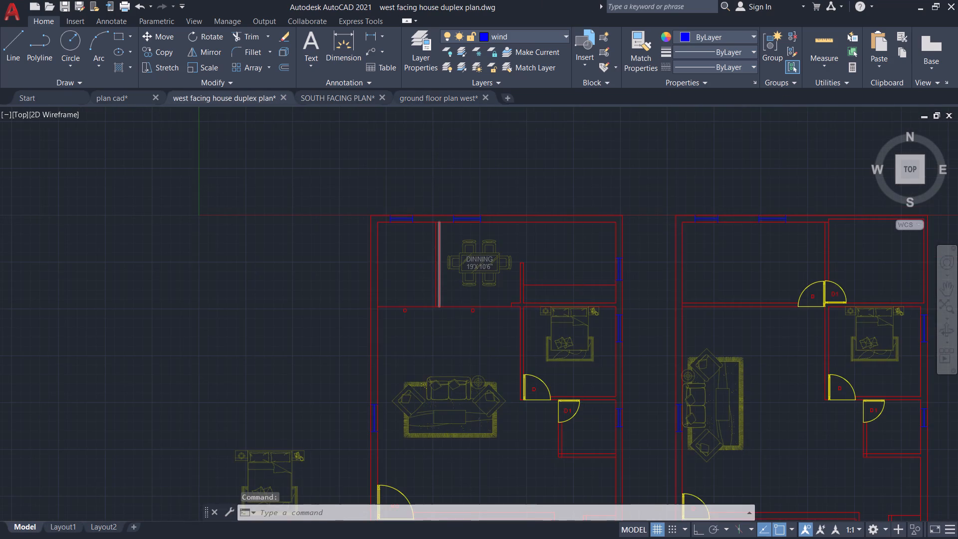
key("ctrl+v")
scroll(386, 272, "up", 2)
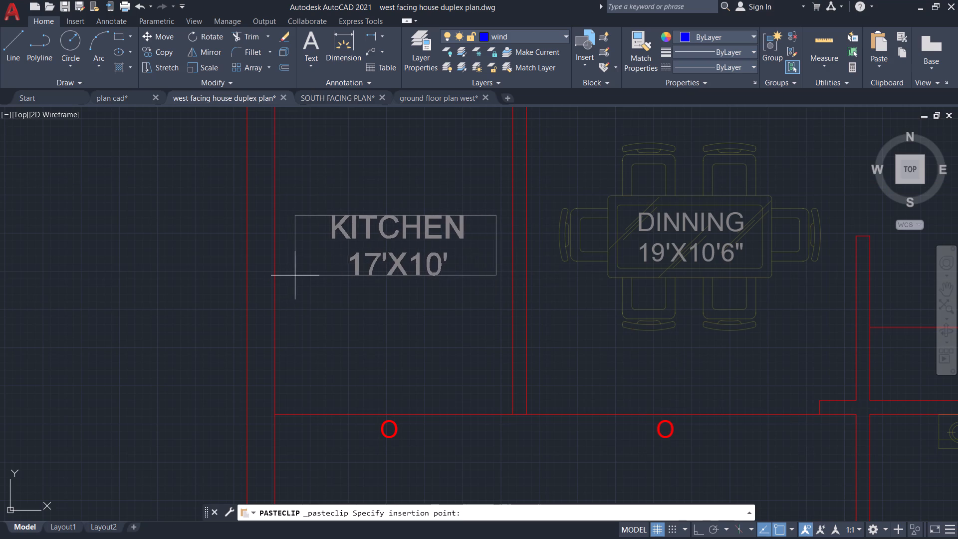
left_click(288, 272)
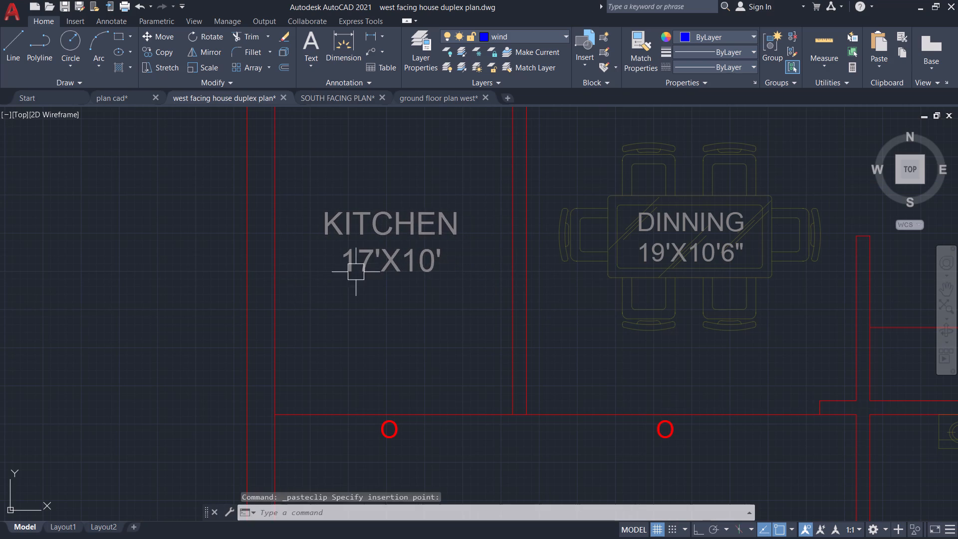
Copy the KITCHEN label into the room east of the dining area and into the living area below the sofa set.
left_click(381, 249)
type("CO")
key("Return")
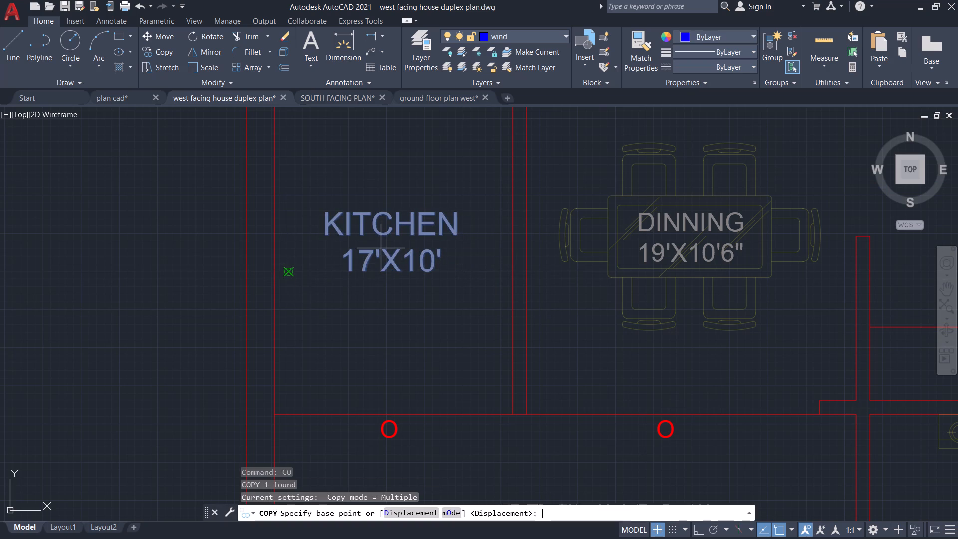
left_click(406, 239)
scroll(407, 239, "down", 3)
middle_click_drag(556, 270, 395, 313)
scroll(415, 286, "up", 2)
left_click(449, 243)
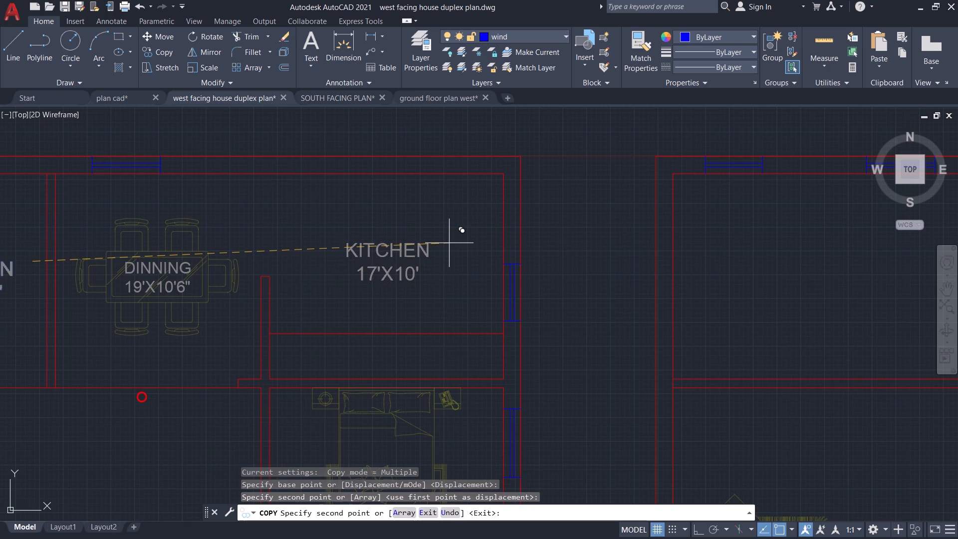
scroll(428, 252, "down", 4)
scroll(380, 343, "up", 2)
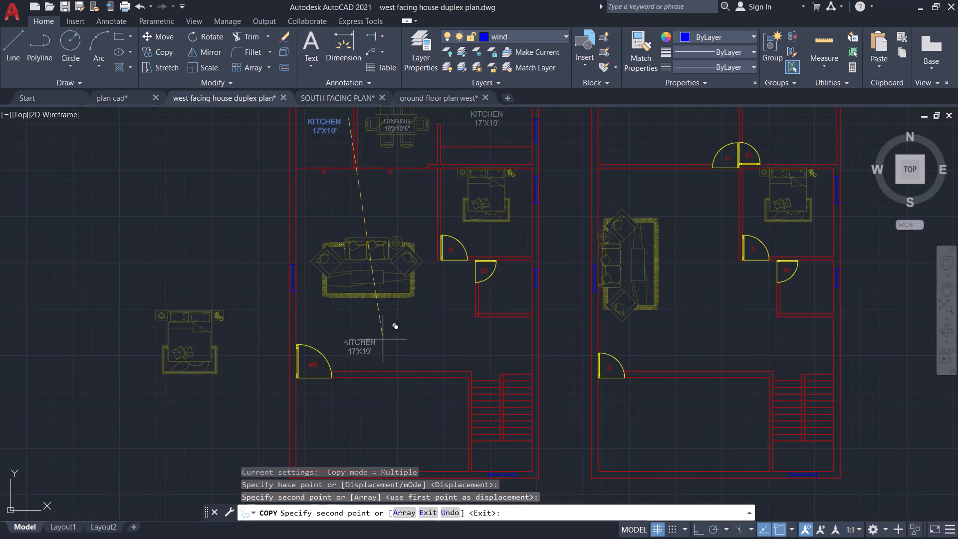
scroll(388, 316, "up", 2)
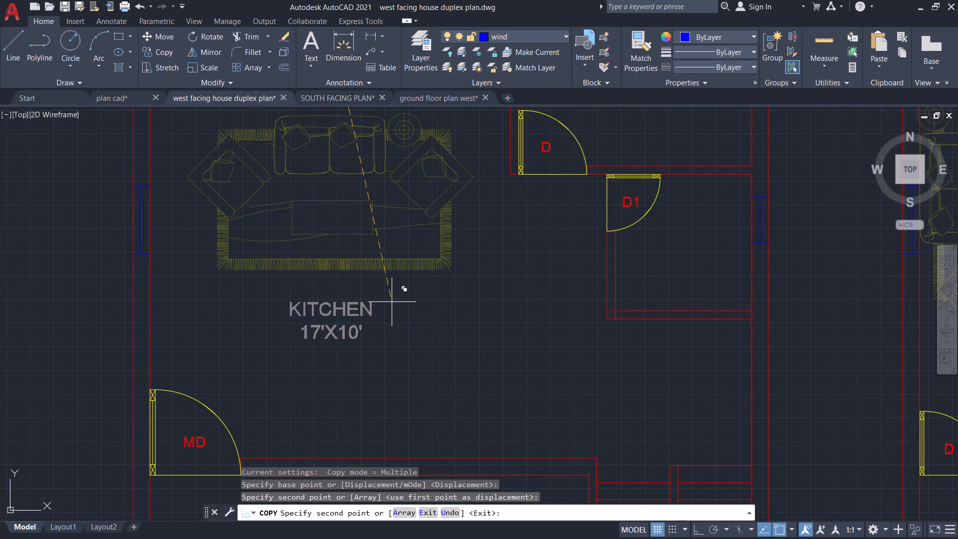
left_click(392, 302)
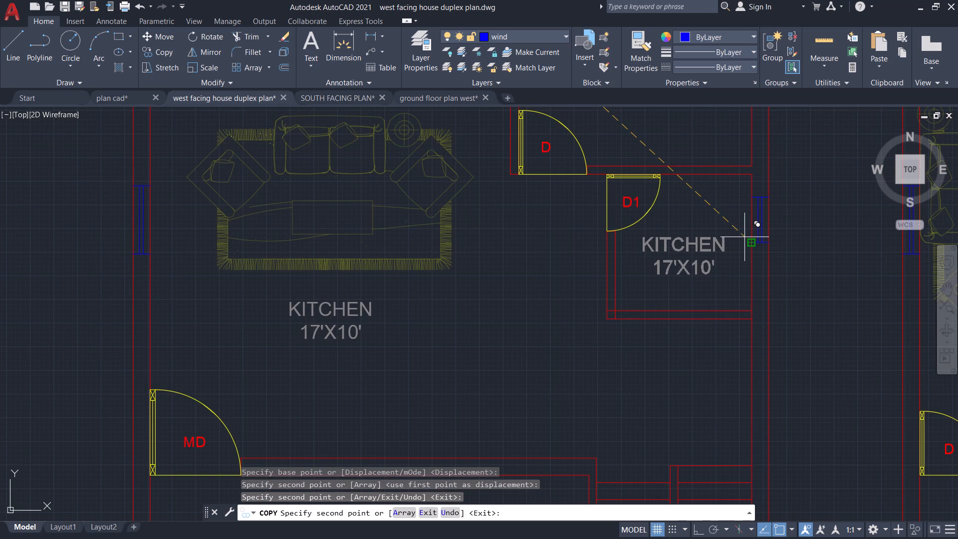
Copy the KITCHEN label into the room behind door D1 and into the bedroom below the bed on the first plan.
scroll(744, 237, "up", 1)
left_click(745, 237)
middle_click_drag(716, 247, 746, 403)
scroll(723, 285, "down", 1)
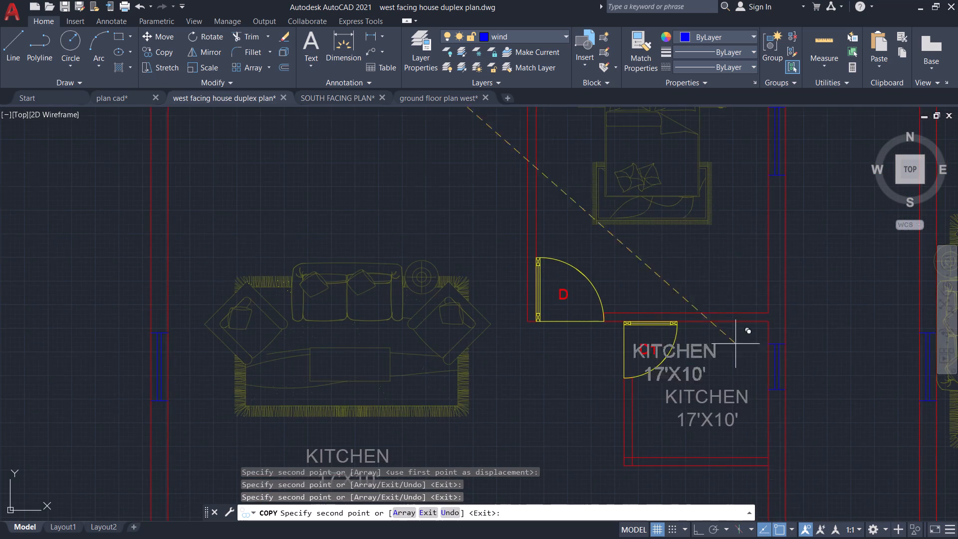
scroll(741, 277, "up", 2)
left_click(712, 182)
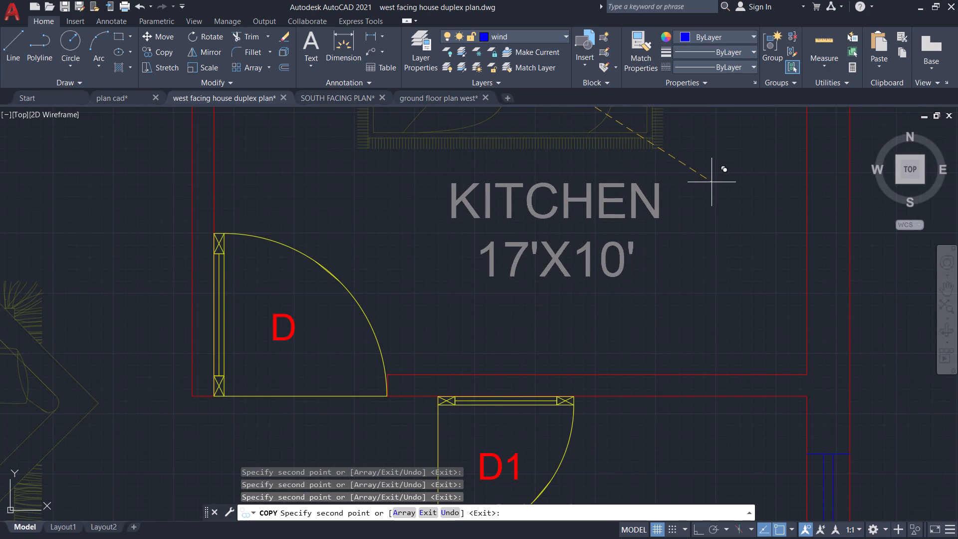
Copy the KITCHEN label into the first plan's south room and into the area just above its staircase.
scroll(712, 194, "down", 4)
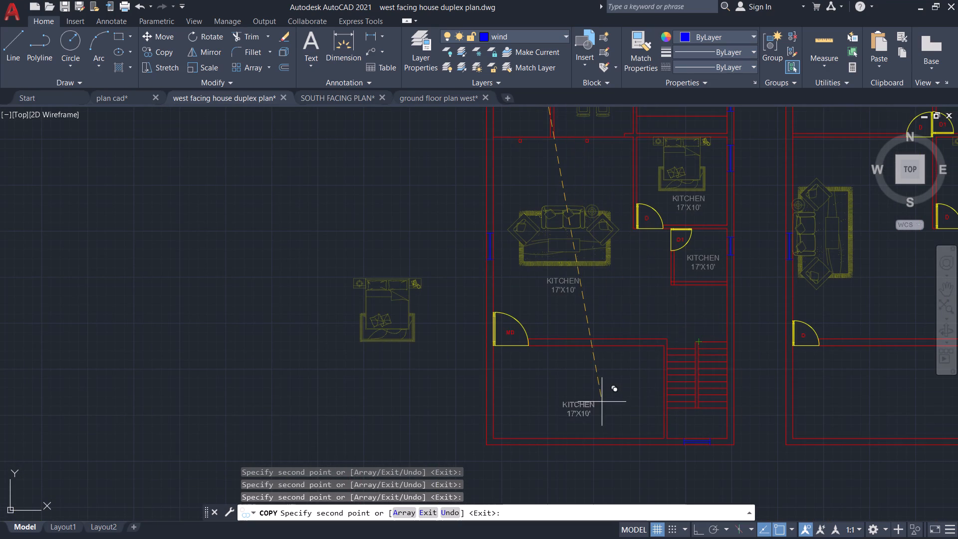
scroll(598, 385, "up", 2)
left_click(591, 382)
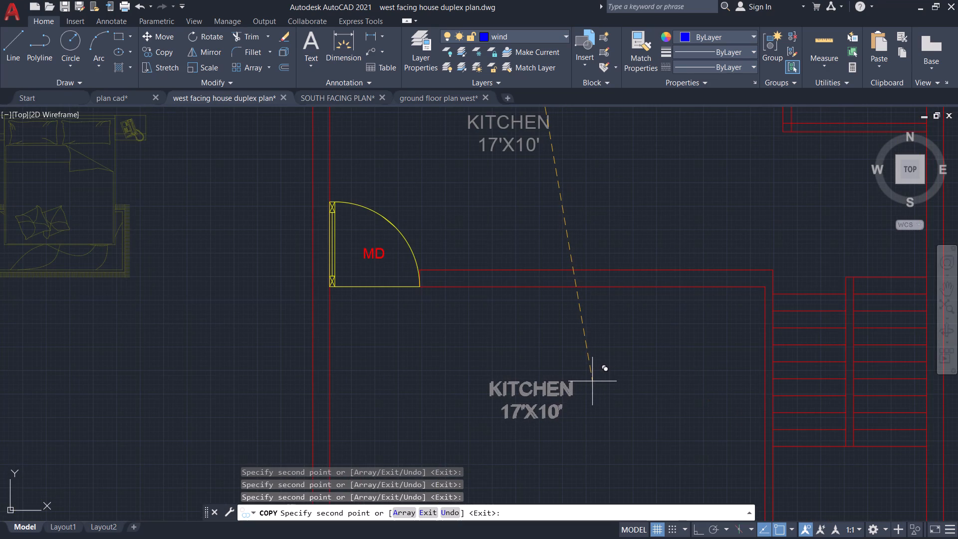
middle_click_drag(836, 255, 763, 358)
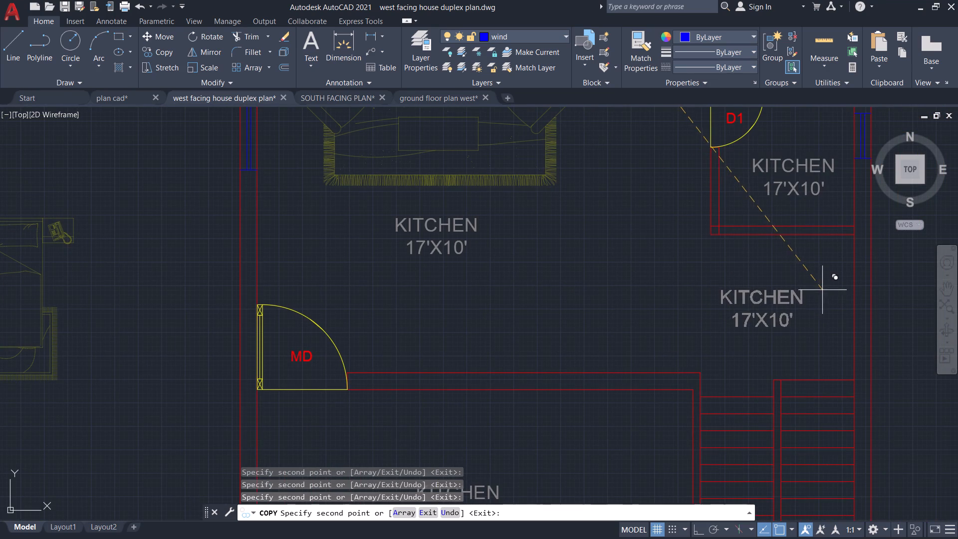
left_click(830, 291)
Copy the KITCHEN label into the two north rooms of the second plan.
scroll(685, 287, "down", 3)
middle_click_drag(667, 306, 614, 355)
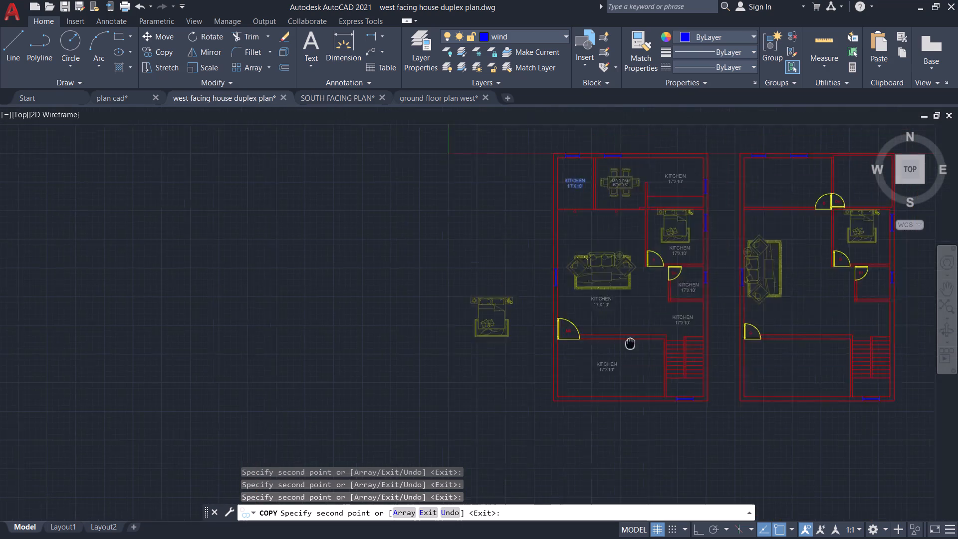
middle_click_drag(614, 355, 471, 456)
scroll(623, 309, "up", 2)
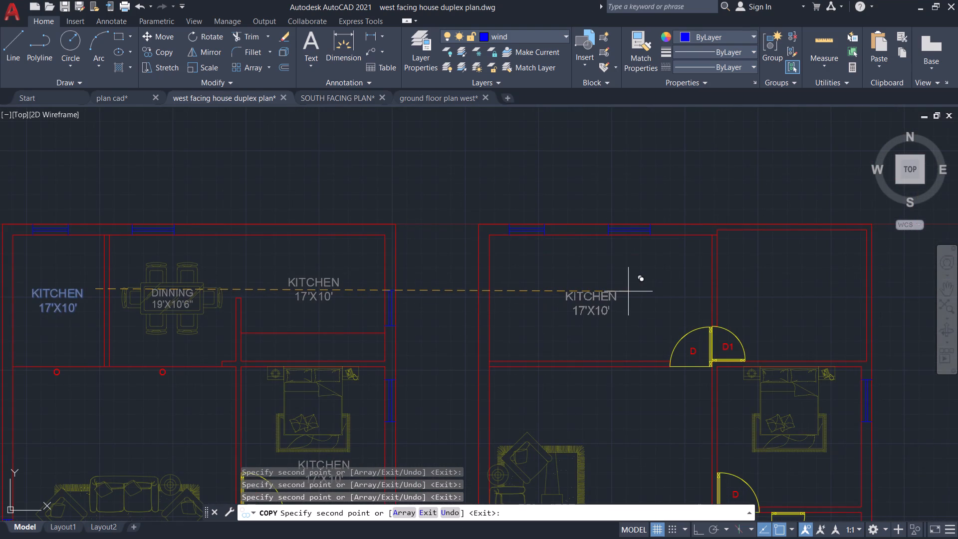
left_click(628, 291)
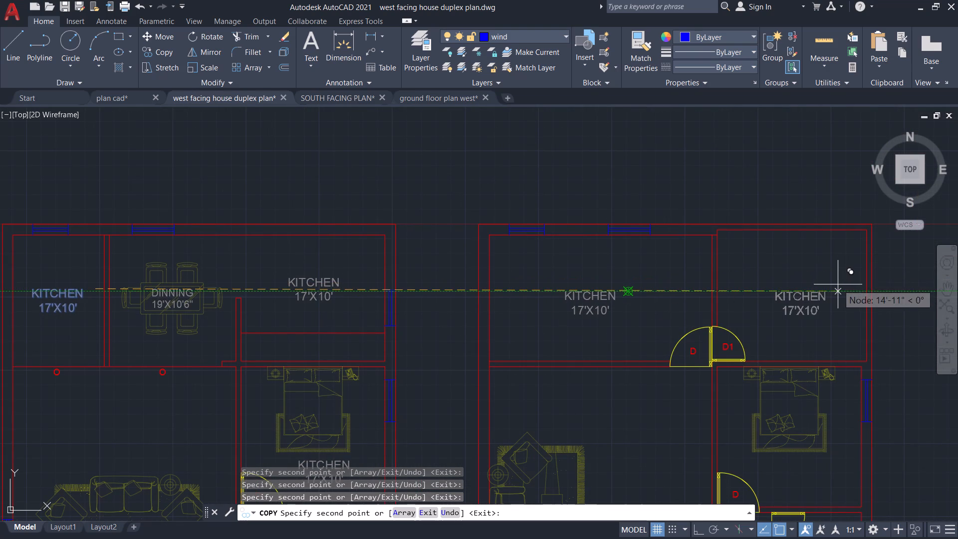
left_click(838, 284)
Copy the KITCHEN label into the second plan's living area beside the sofa set, its bedroom and its D1 room.
scroll(834, 289, "down", 1)
middle_click_drag(712, 417, 727, 340)
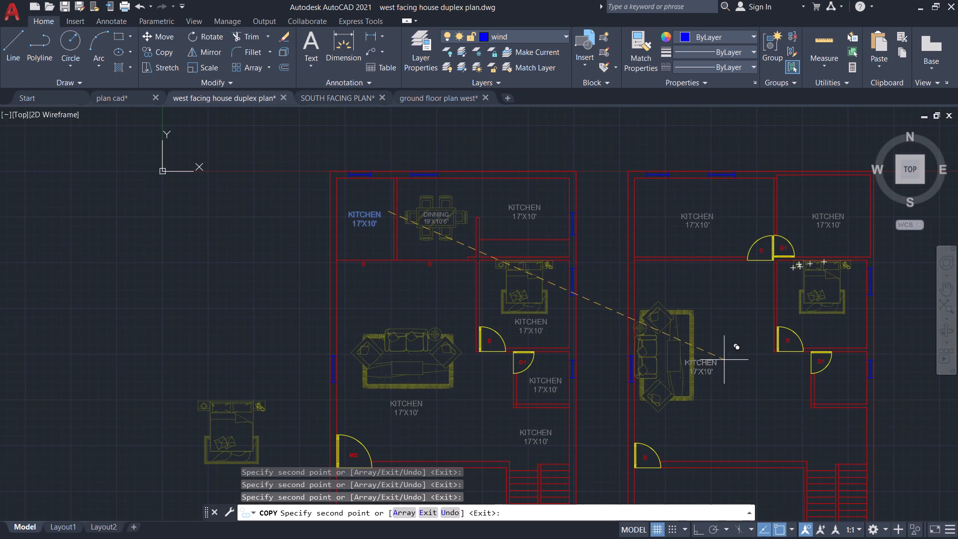
scroll(729, 367, "up", 1)
left_click(763, 340)
middle_click_drag(920, 295, 859, 315)
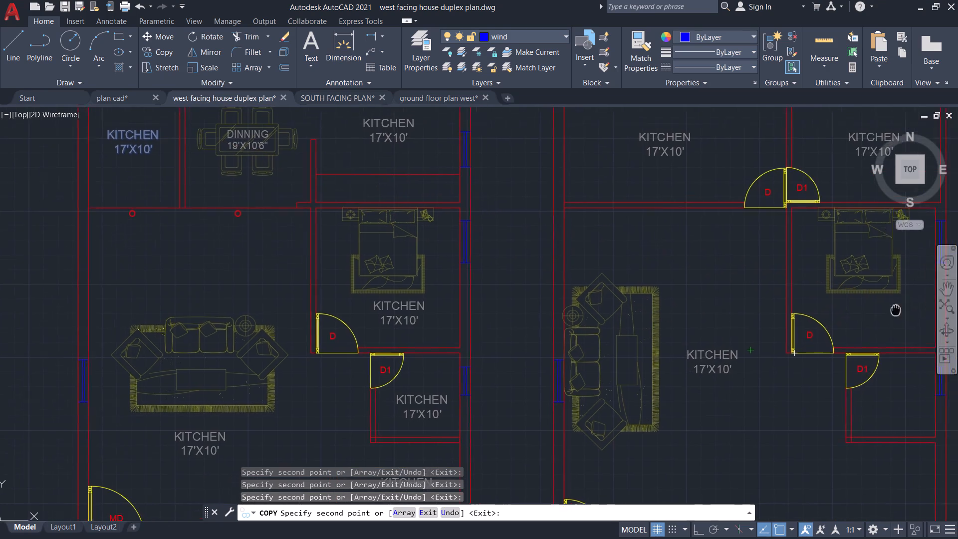
middle_click_drag(859, 315, 720, 316)
scroll(733, 315, "up", 2)
left_click(729, 329)
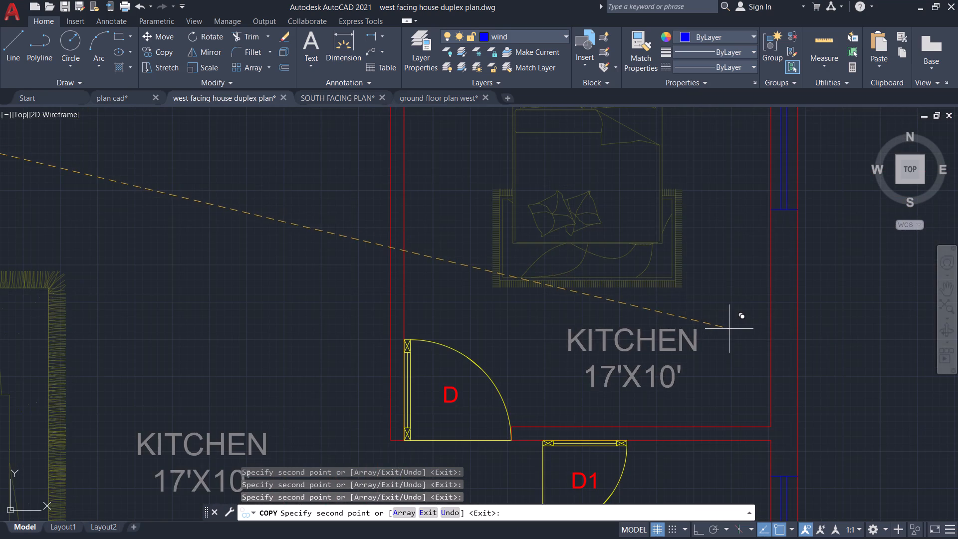
scroll(729, 329, "down", 3)
scroll(725, 390, "up", 3)
left_click(766, 368)
Copy the KITCHEN label above the second plan's staircase and into its south room, and finish copying.
scroll(753, 371, "down", 2)
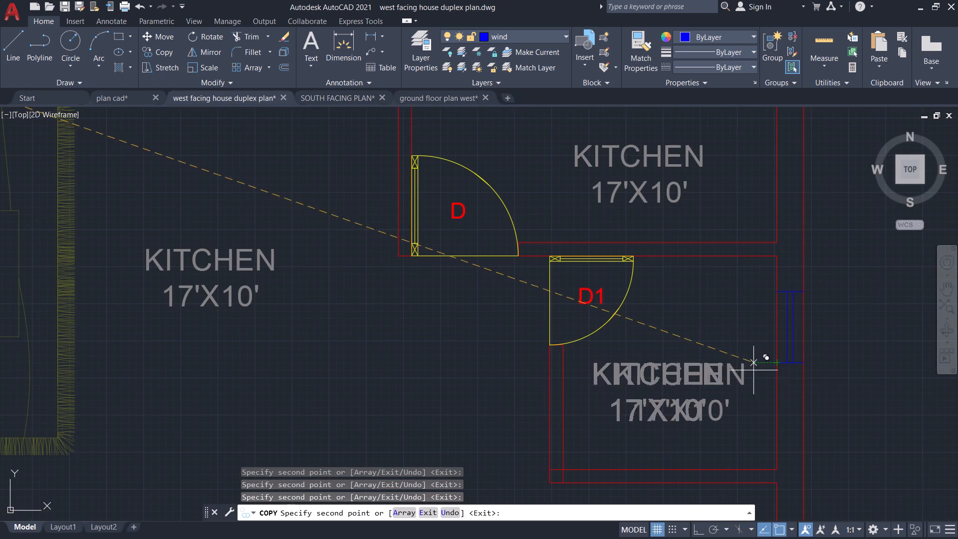
scroll(753, 371, "down", 1)
middle_click_drag(729, 424, 739, 372)
scroll(764, 382, "up", 1)
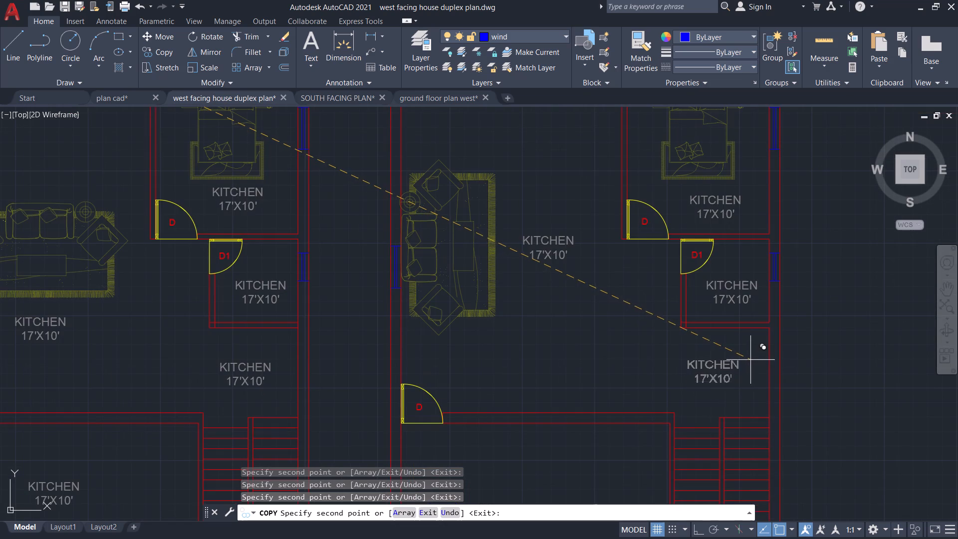
left_click(758, 364)
scroll(601, 346, "down", 2)
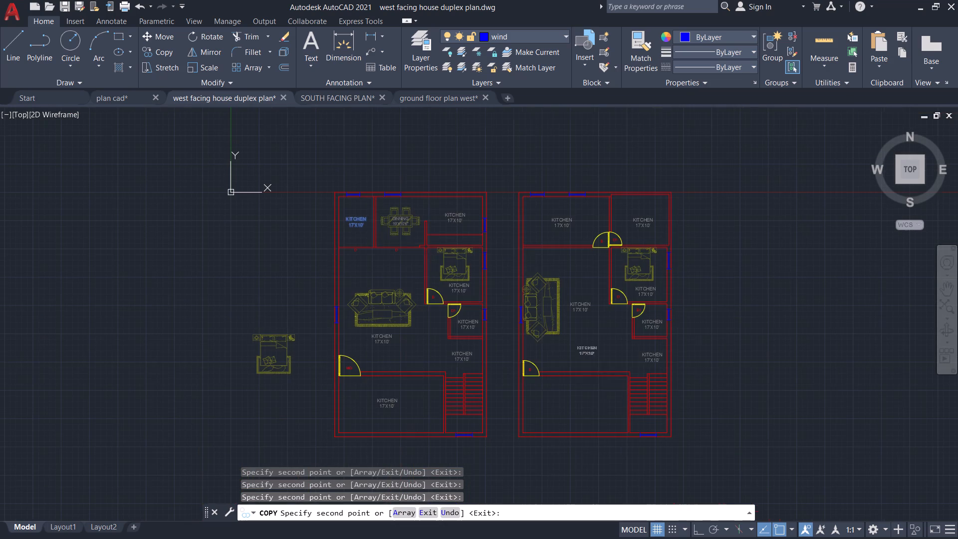
middle_click_drag(622, 392, 645, 350)
scroll(554, 366, "up", 2)
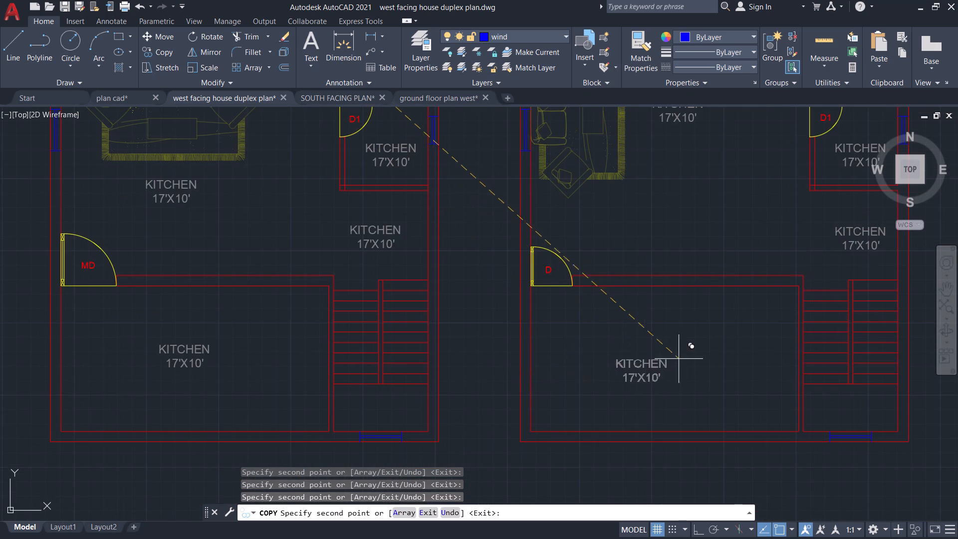
left_click(693, 350)
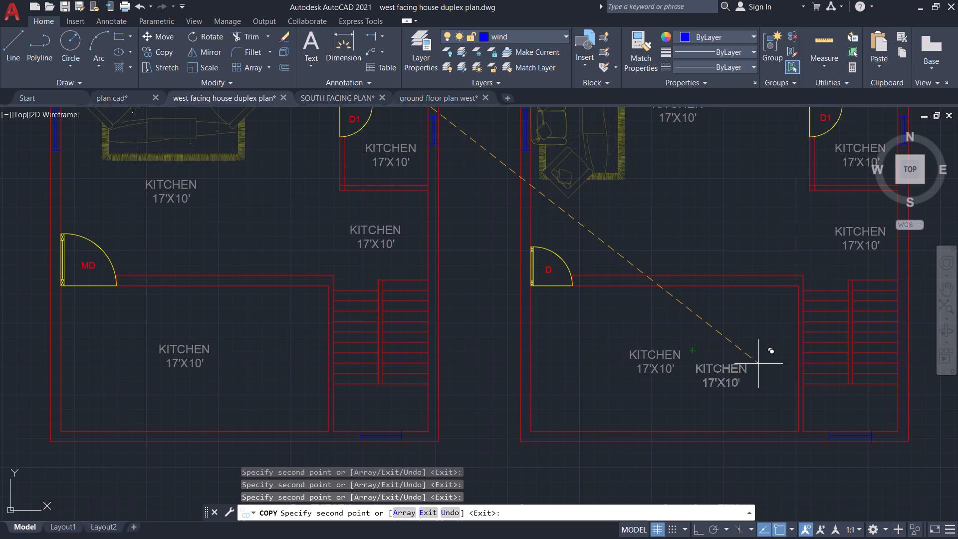
key("Escape")
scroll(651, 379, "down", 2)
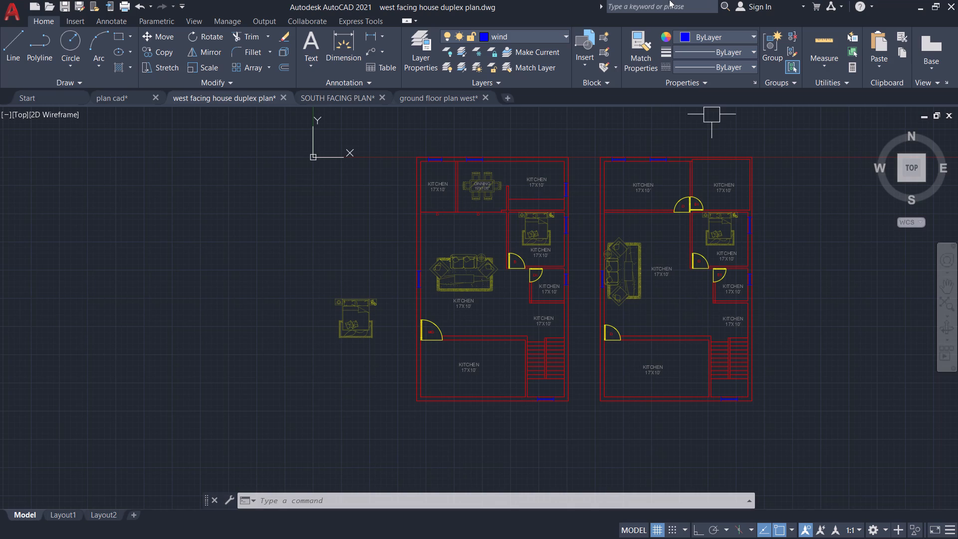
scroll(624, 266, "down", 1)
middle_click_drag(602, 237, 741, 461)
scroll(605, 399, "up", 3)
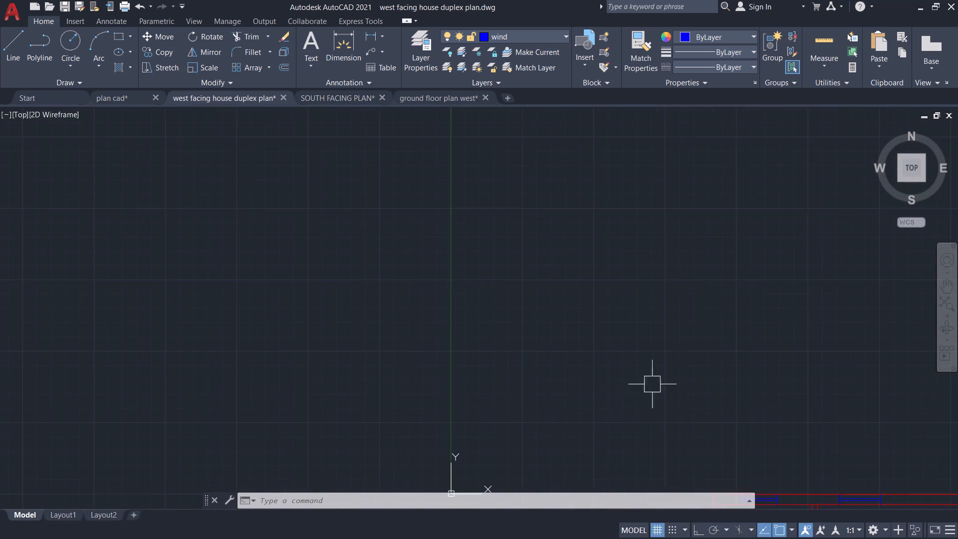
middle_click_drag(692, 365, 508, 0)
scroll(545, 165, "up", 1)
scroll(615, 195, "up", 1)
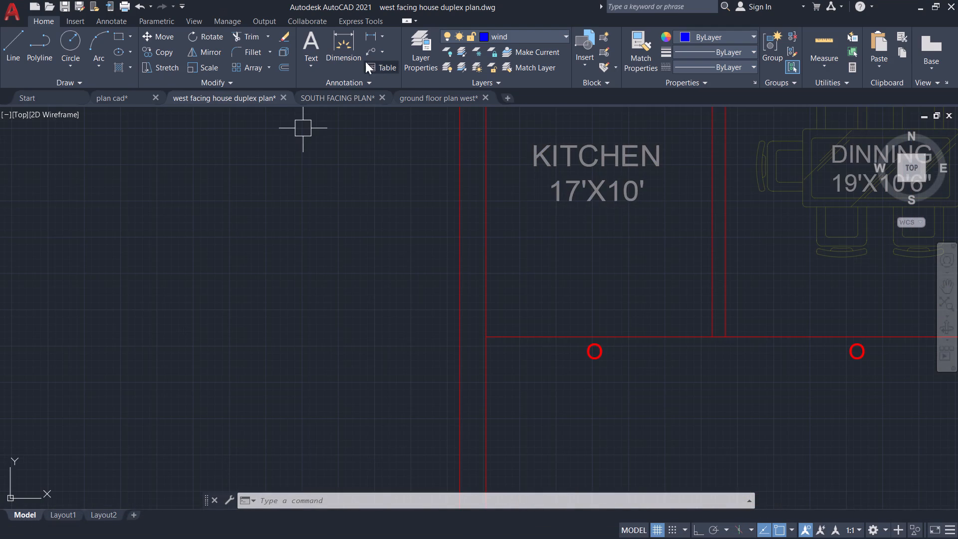
Switch to the ground floor plan west drawing and copy the complete two-burner stove, including its knobs, to the clipboard.
left_click(434, 96)
scroll(605, 276, "down", 3)
scroll(645, 252, "up", 4)
scroll(640, 306, "up", 3)
left_click_drag(636, 315, 615, 303)
middle_click_drag(382, 172, 785, 357)
left_click(597, 276)
scroll(597, 296, "down", 2)
scroll(636, 372, "up", 2)
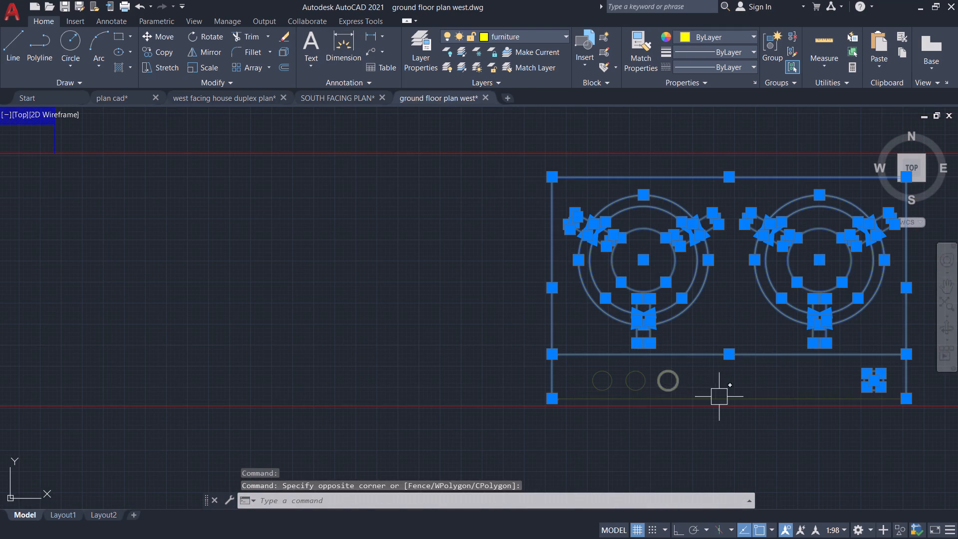
left_click_drag(717, 391, 706, 389)
left_click(566, 367)
left_click(731, 395)
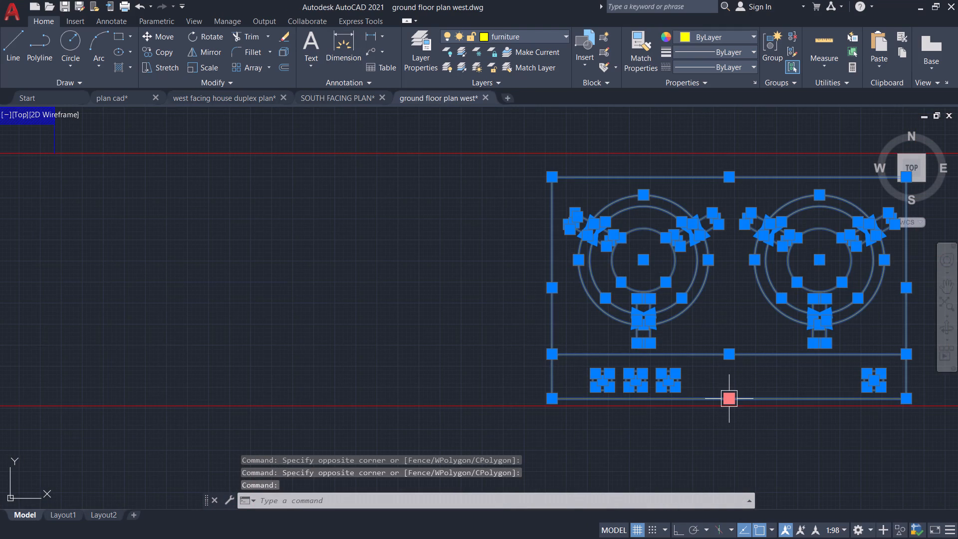
key("ctrl+c")
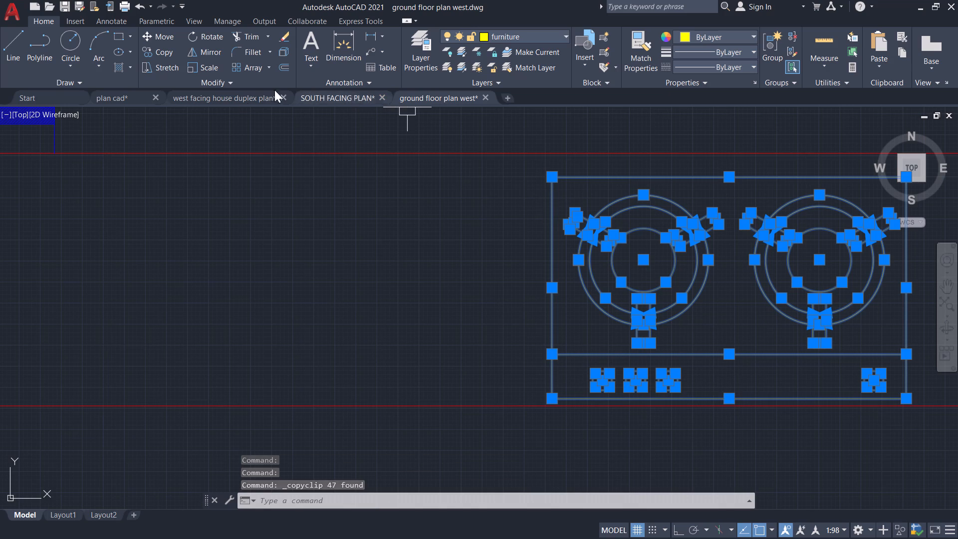
Paste the stove into the empty space east of the second plan in the west facing house duplex plan drawing.
left_click(237, 97)
scroll(385, 176, "down", 3)
middle_click_drag(589, 225, 327, 250)
scroll(324, 250, "down", 1)
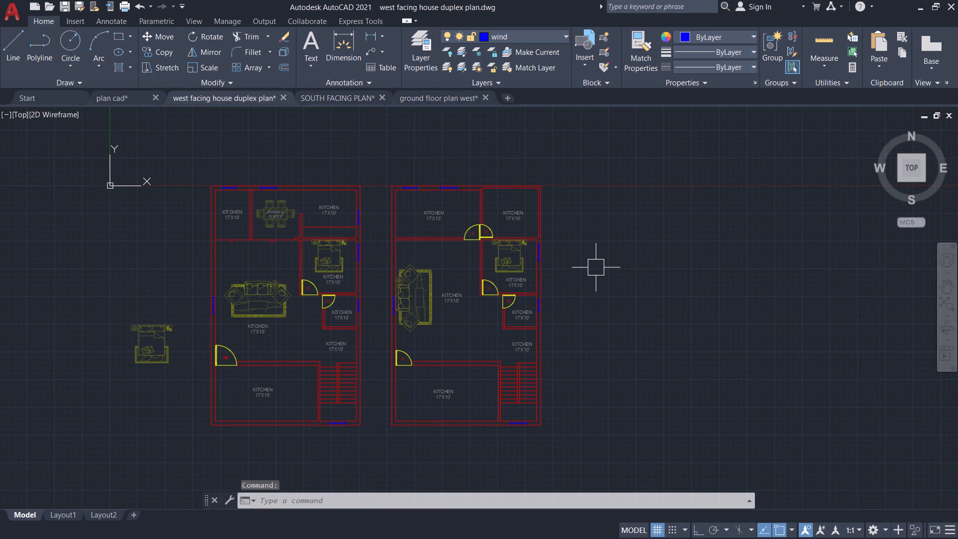
key("ctrl+v")
scroll(650, 279, "up", 2)
left_click(598, 273)
Rotate the pasted stove 180° with Ortho on.
left_click_drag(672, 310, 653, 284)
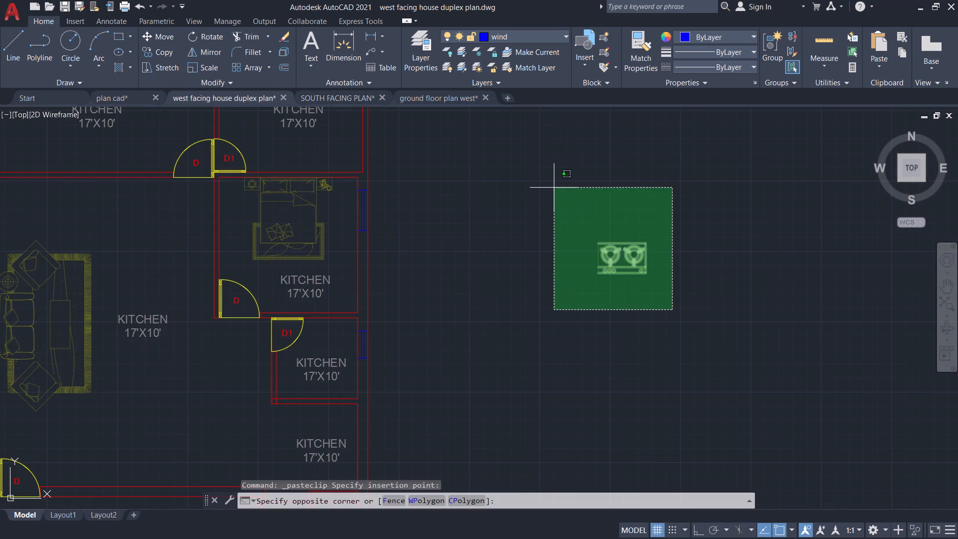
left_click(553, 187)
type("RO")
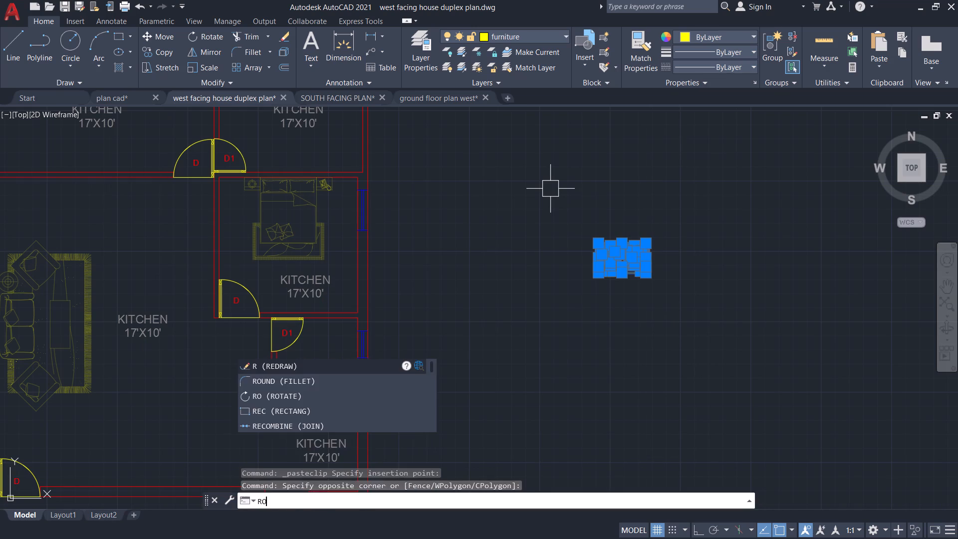
key("Return")
left_click_drag(713, 303, 712, 290)
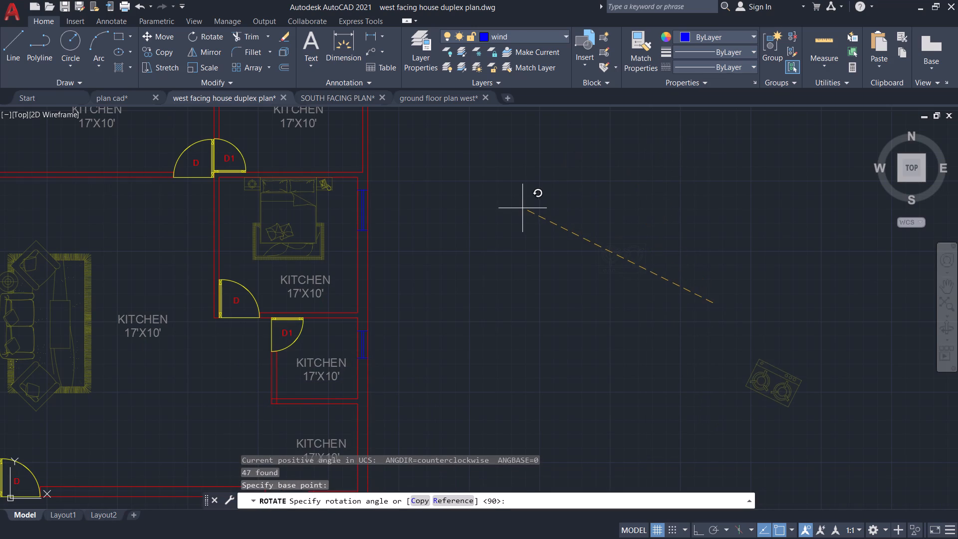
key("F8")
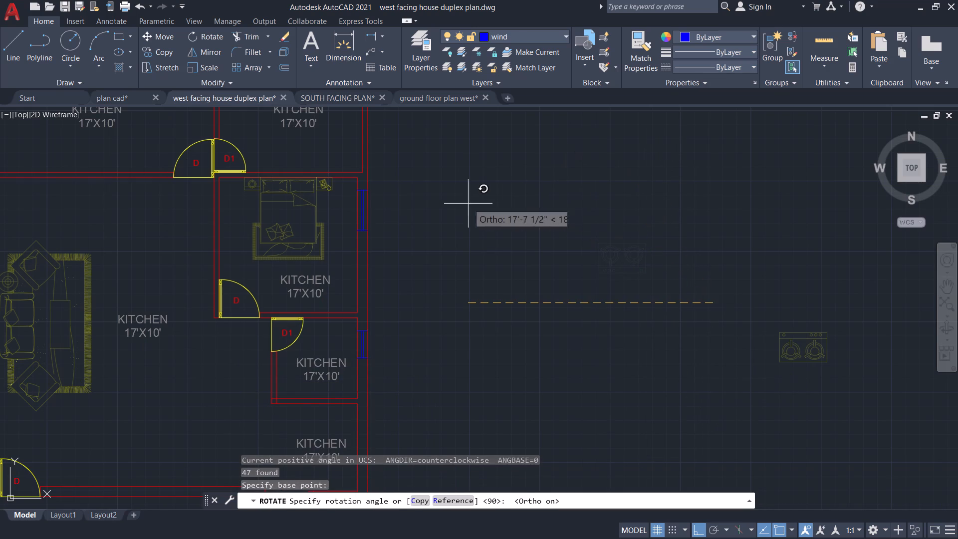
left_click(459, 201)
Copy the rotated stove by its bottom midpoint to the gap between the plans, beside the first plan's kitchen counter, with Ortho off.
left_click_drag(855, 404, 834, 375)
left_click(765, 301)
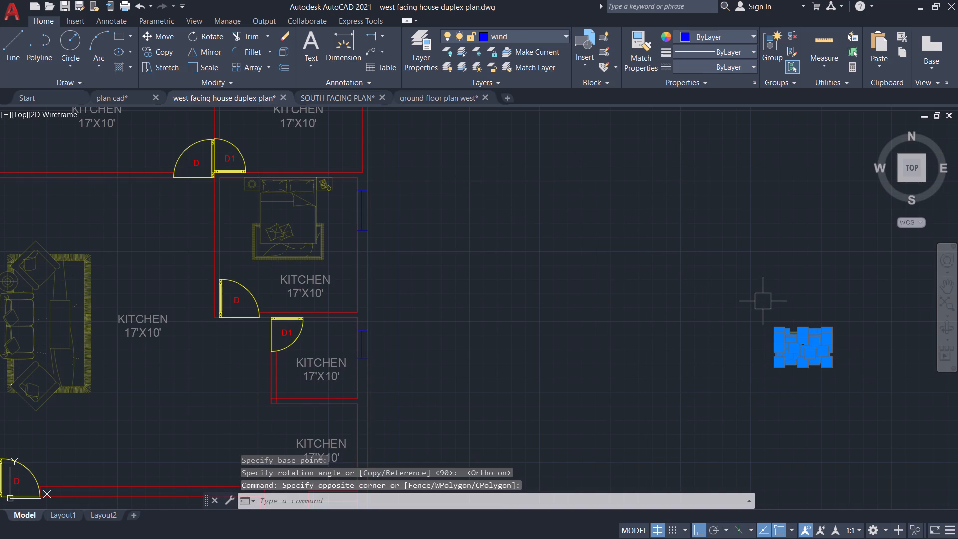
key("F8")
type("CO")
key("Return")
left_click(804, 364)
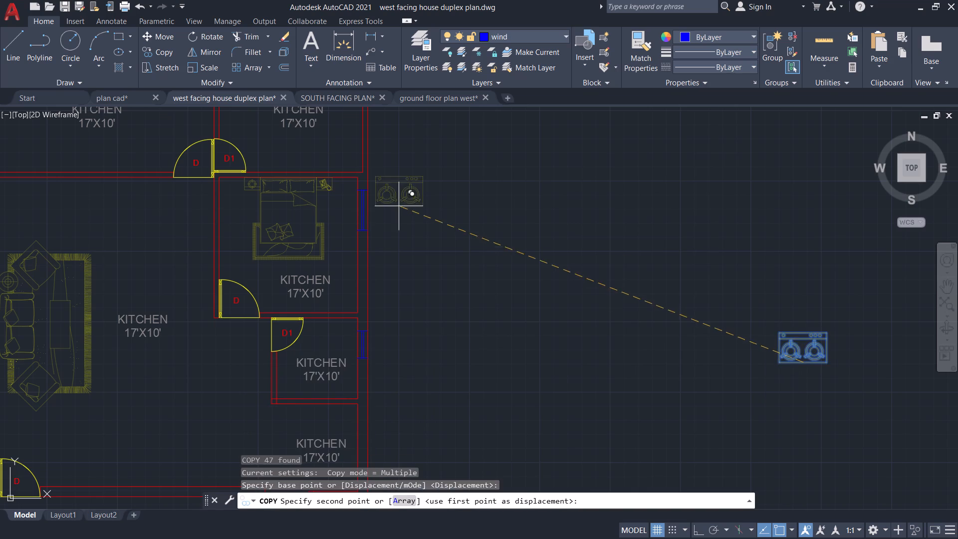
middle_click_drag(363, 199, 663, 385)
middle_click_drag(478, 351, 786, 353)
scroll(496, 364, "up", 2)
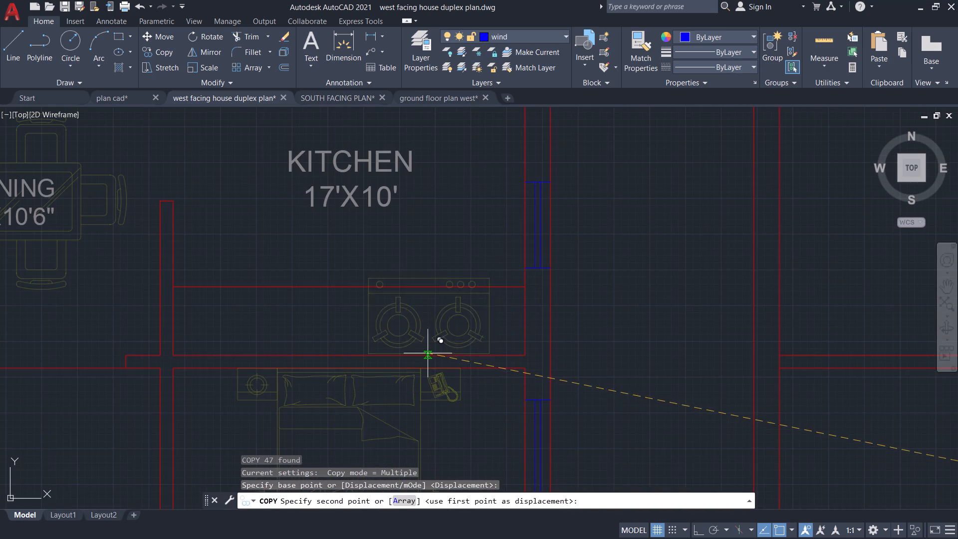
middle_click_drag(430, 350, 556, 368)
scroll(551, 367, "up", 1)
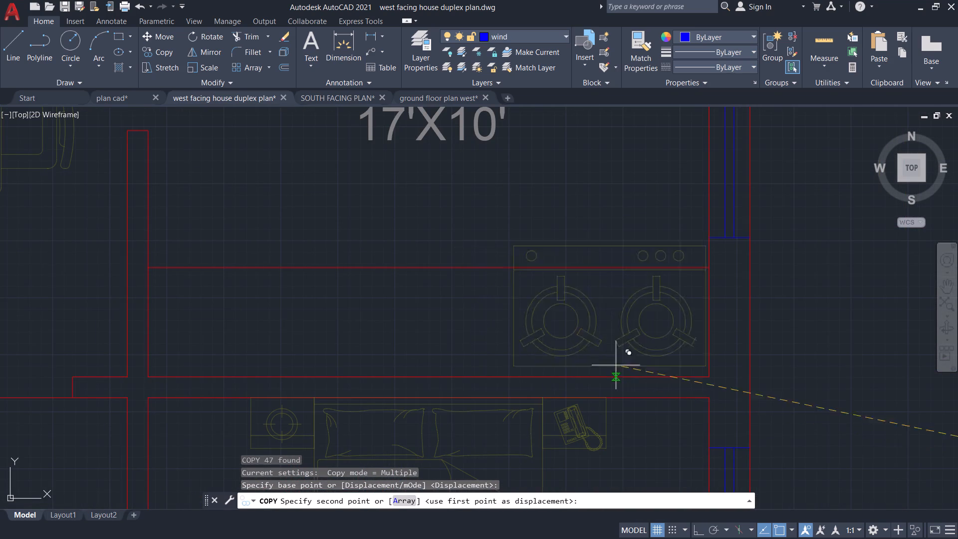
middle_click_drag(635, 356, 426, 347)
scroll(608, 373, "down", 1)
left_click(667, 370)
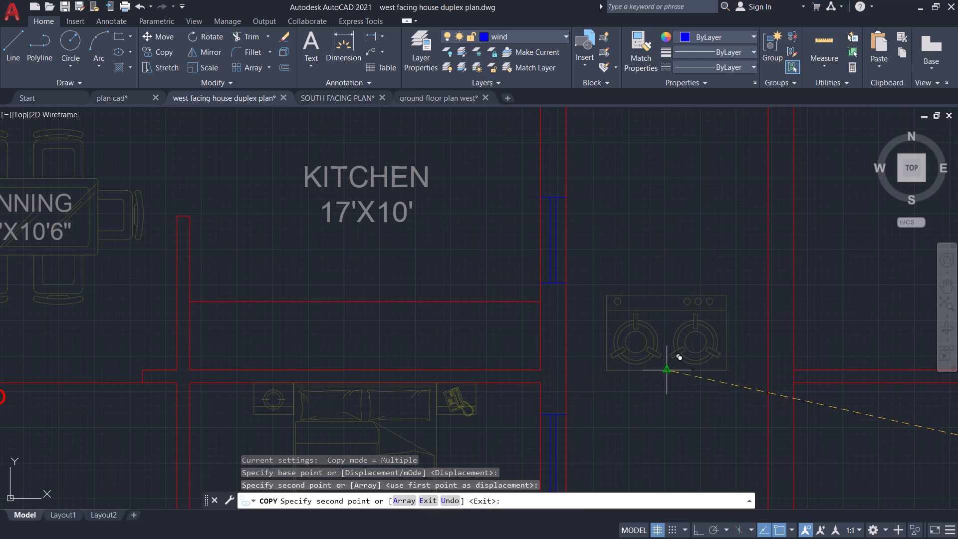
key("Escape")
Scale the stove in the gap between the plans about its bottom midpoint down to slightly less than the kitchen counter's depth.
left_click_drag(731, 403, 718, 387)
left_click(590, 255)
key("s")
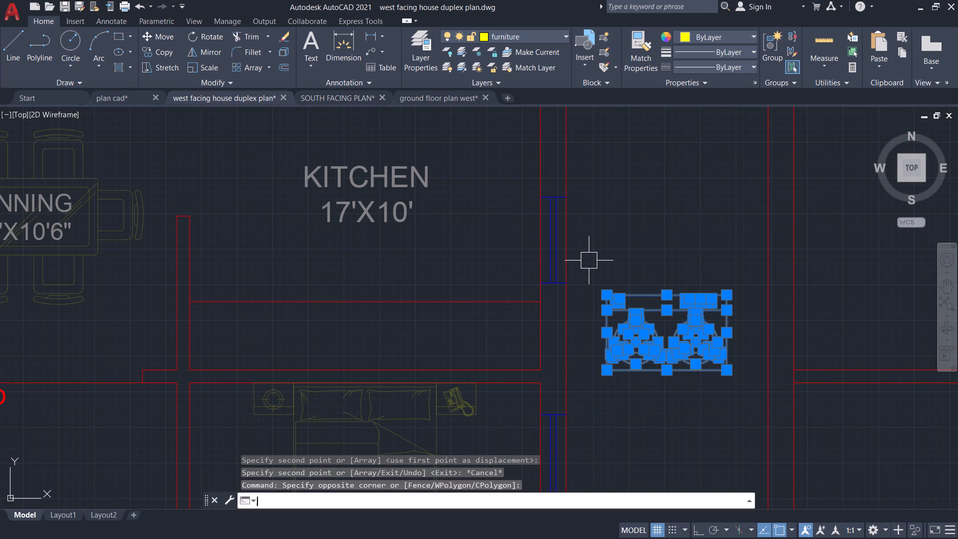
key("c")
key("Return")
scroll(659, 363, "up", 1)
left_click(671, 375)
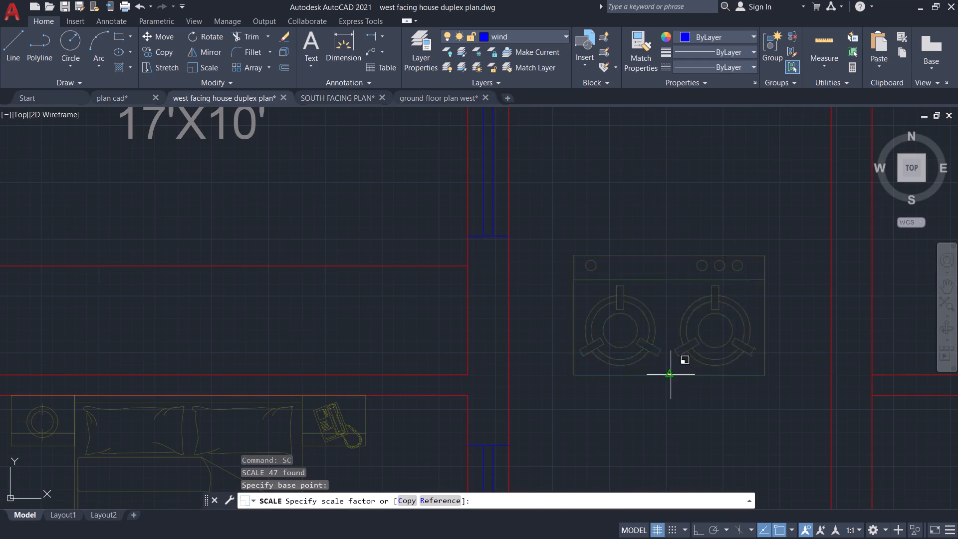
scroll(666, 306, "up", 1)
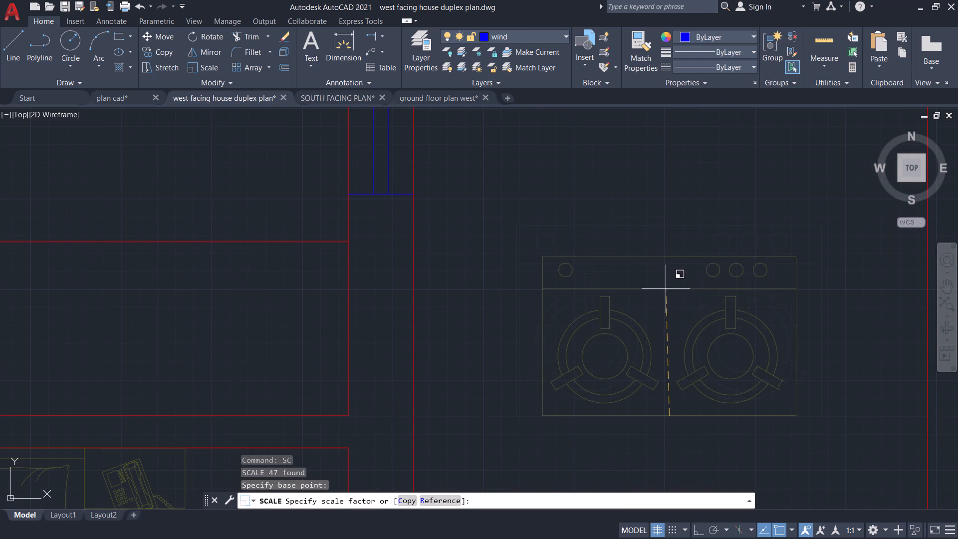
left_click(663, 290)
Move the scaled stove by its bottom midpoint onto the wall line of the first plan's kitchen counter, near its west end.
left_click_drag(822, 485, 817, 471)
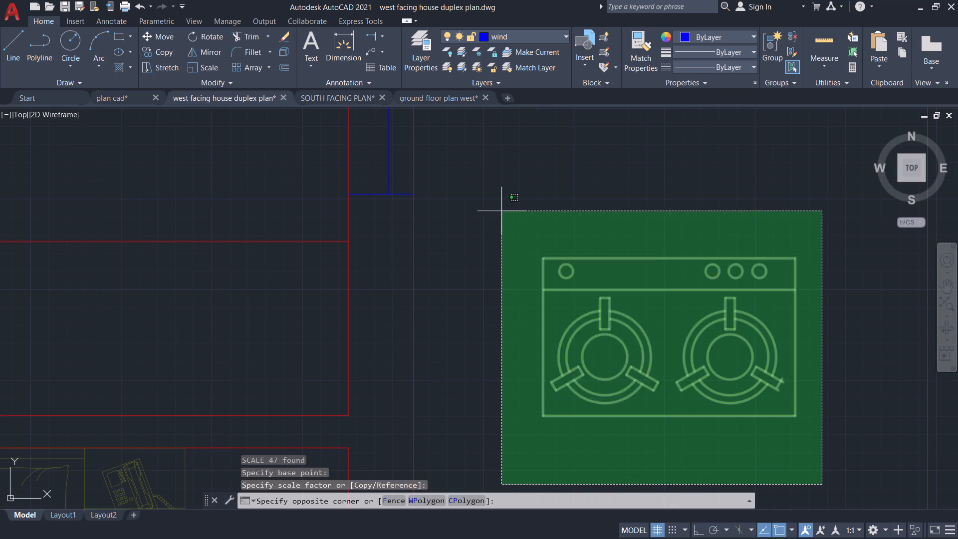
left_click(500, 210)
key("m")
key("Return")
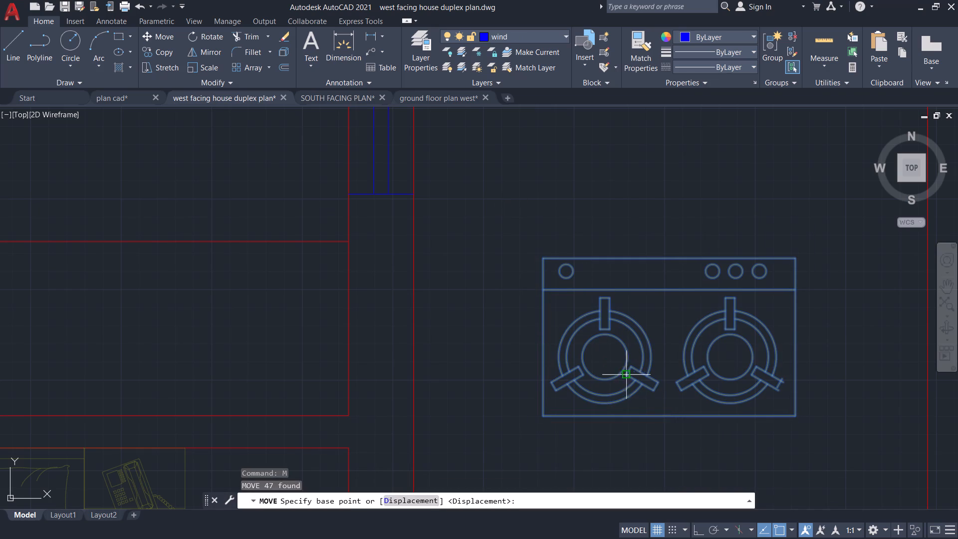
left_click(670, 416)
middle_click_drag(419, 316, 605, 323)
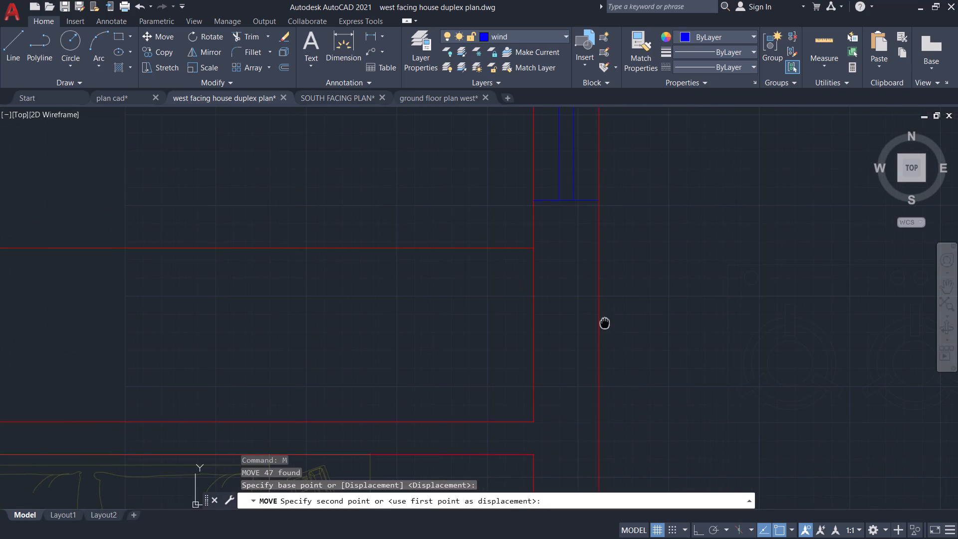
middle_click_drag(605, 323, 737, 276)
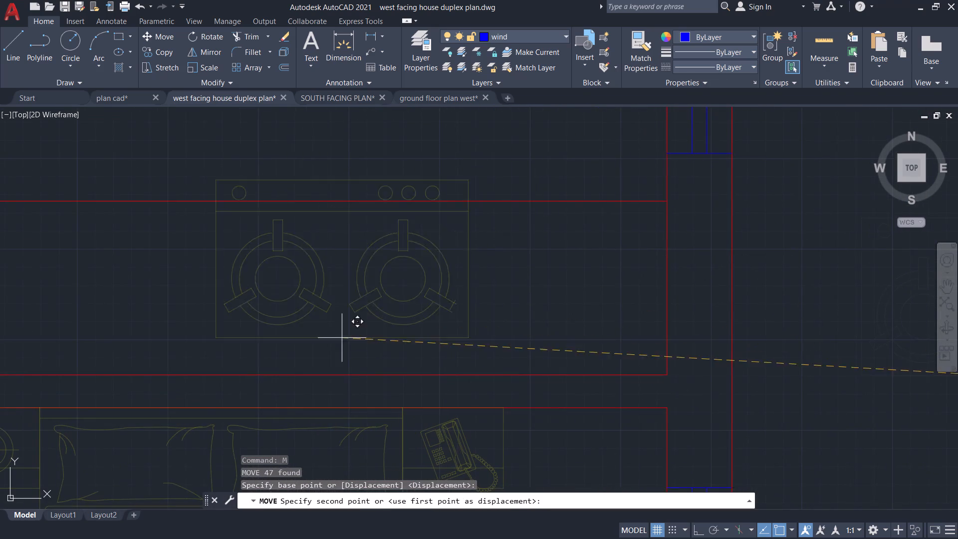
middle_click_drag(345, 339, 657, 301)
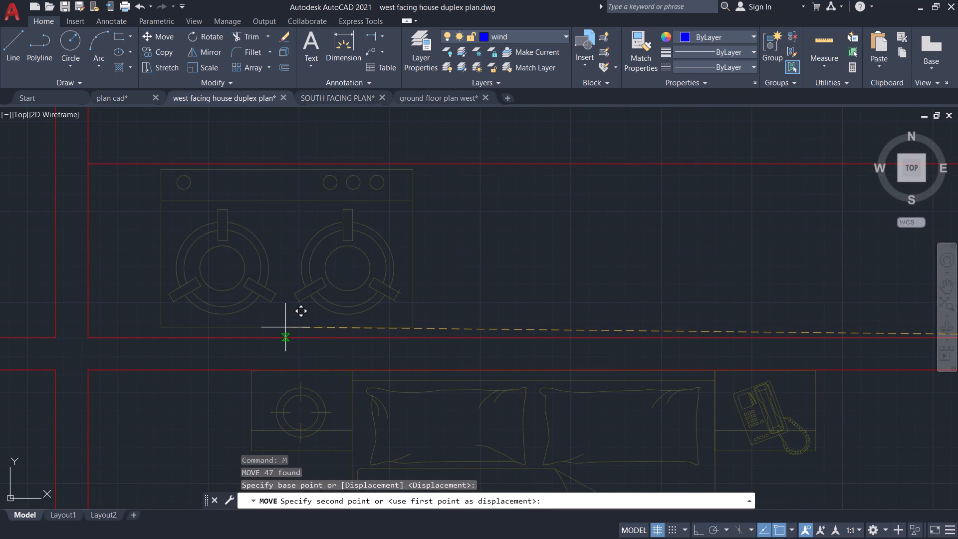
middle_click_drag(289, 329, 490, 329)
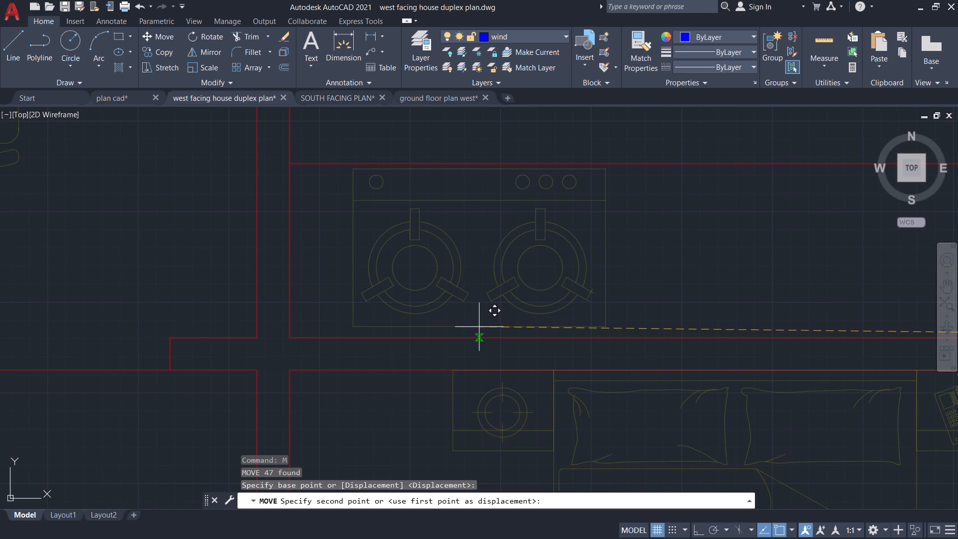
scroll(475, 329, "up", 1)
left_click(475, 331)
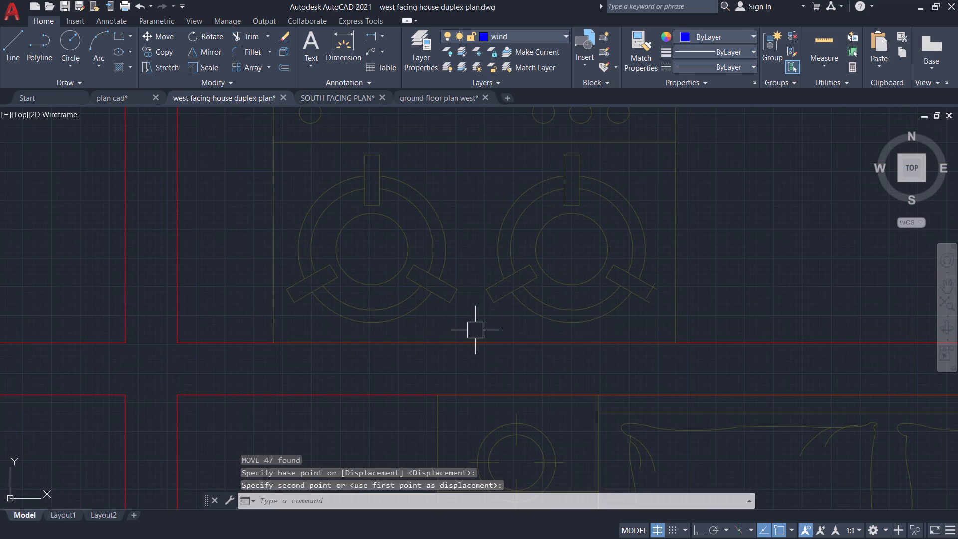
Move the complete counter stove slightly north so that it clears the wall line behind it.
scroll(490, 313, "down", 1)
scroll(636, 287, "down", 1)
left_click_drag(658, 291, 645, 285)
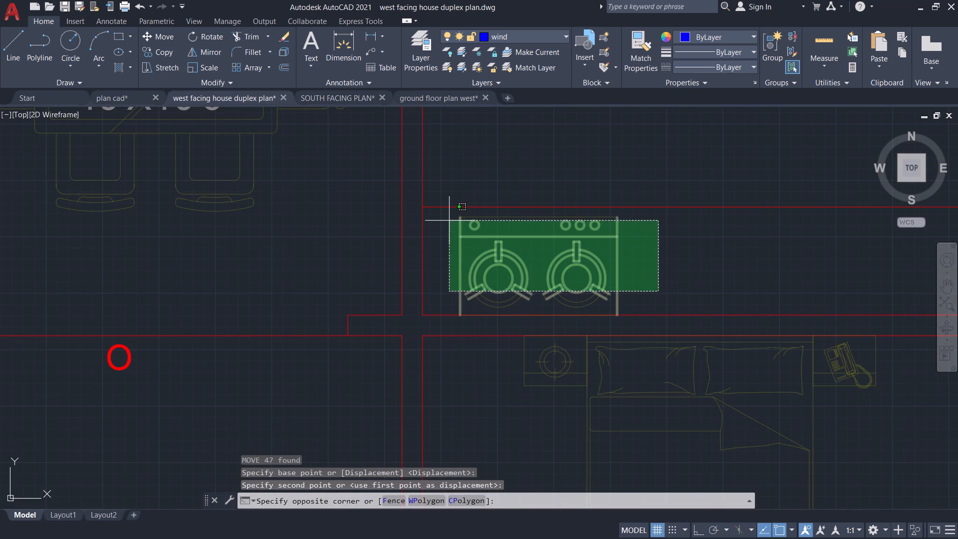
left_click(448, 216)
scroll(520, 299, "up", 2)
left_click_drag(502, 308, 498, 307)
left_click(466, 295)
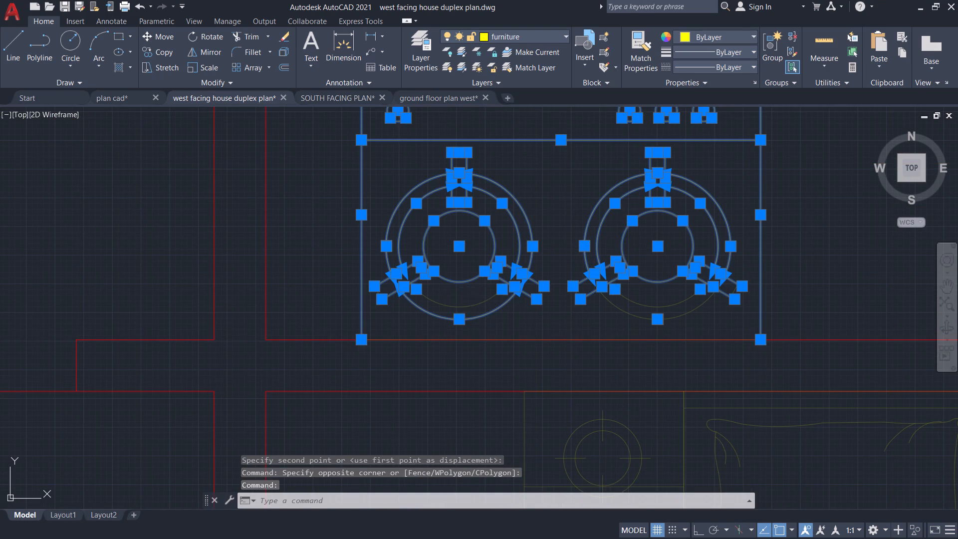
left_click(484, 308)
left_click_drag(718, 319, 711, 315)
left_click(390, 232)
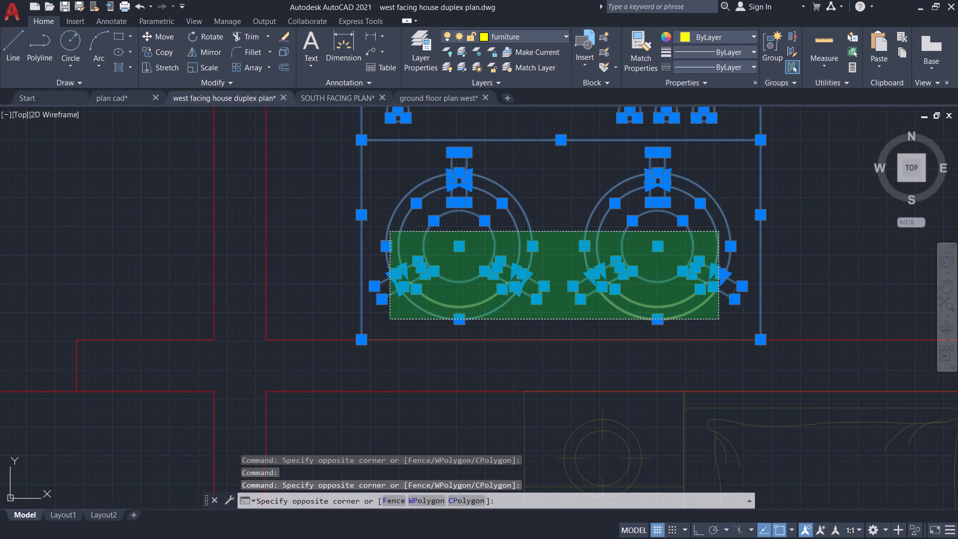
left_click(575, 337)
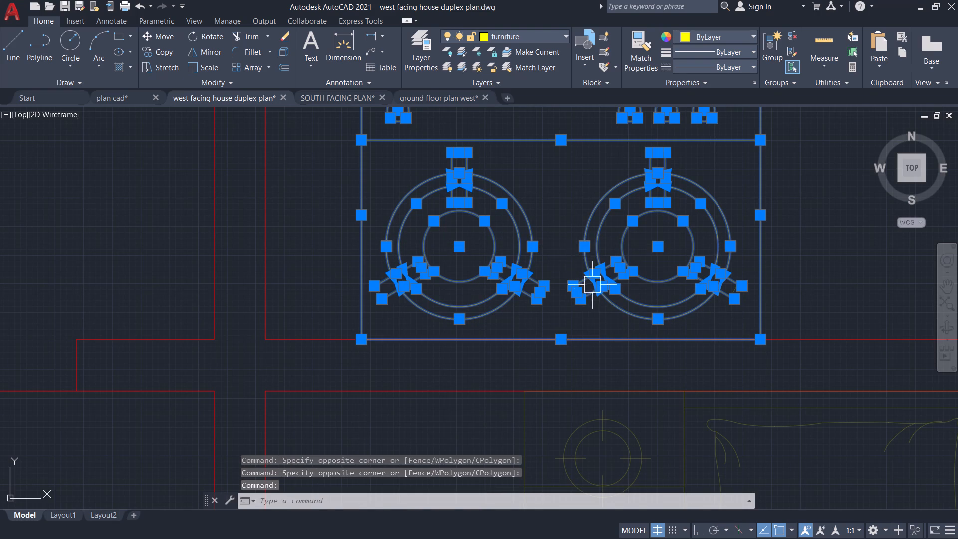
scroll(593, 285, "down", 1)
key("m")
key("Return")
scroll(589, 309, "up", 1)
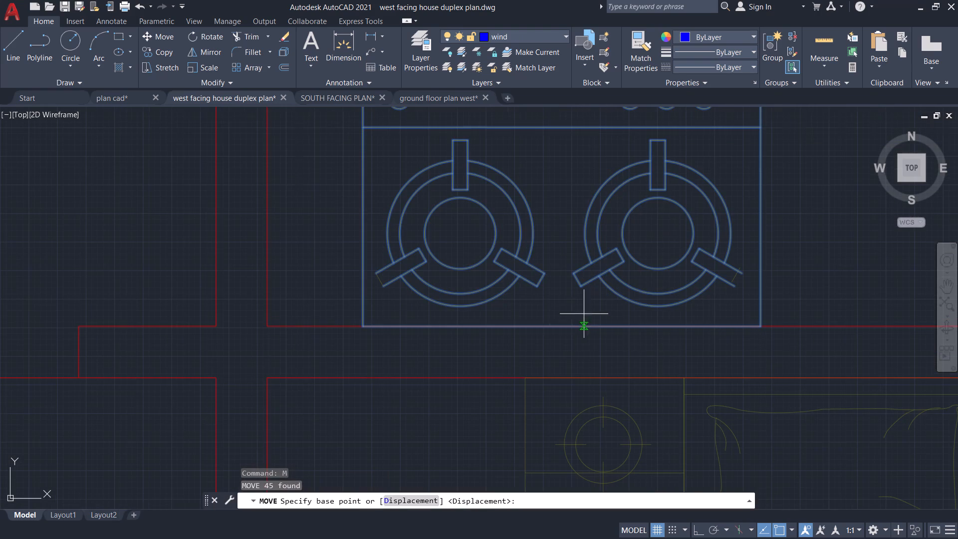
left_click(561, 327)
scroll(560, 314, "up", 1)
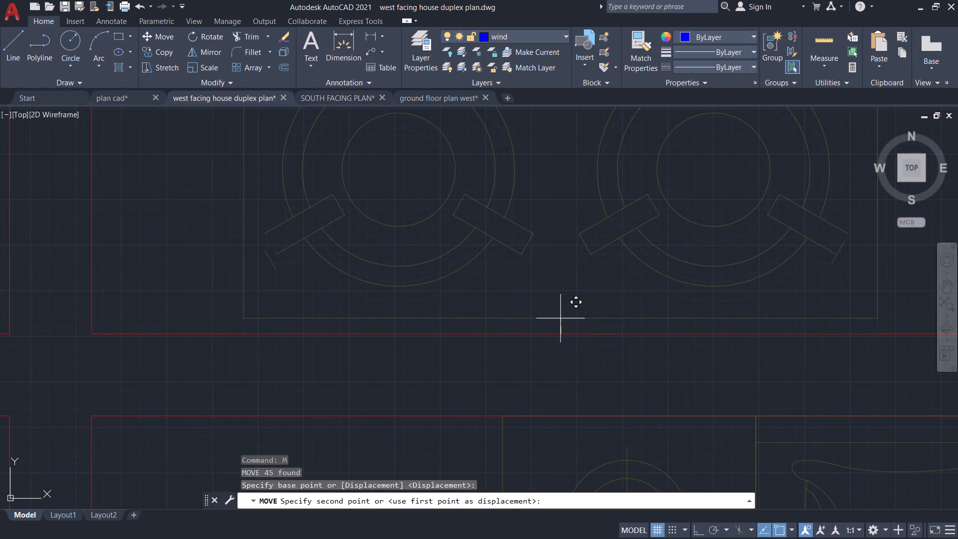
left_click(560, 318)
scroll(596, 313, "down", 4)
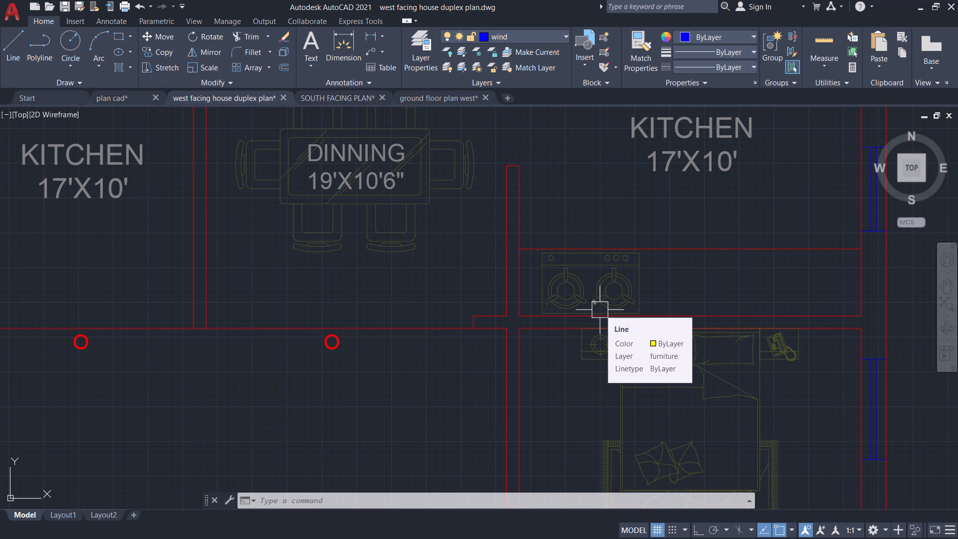
Switch to the ground floor plan west drawing and copy the kitchen sink and its adjacent vertical line to the clipboard.
left_click(456, 98)
scroll(631, 293, "down", 3)
scroll(478, 303, "up", 1)
left_click_drag(493, 322, 482, 315)
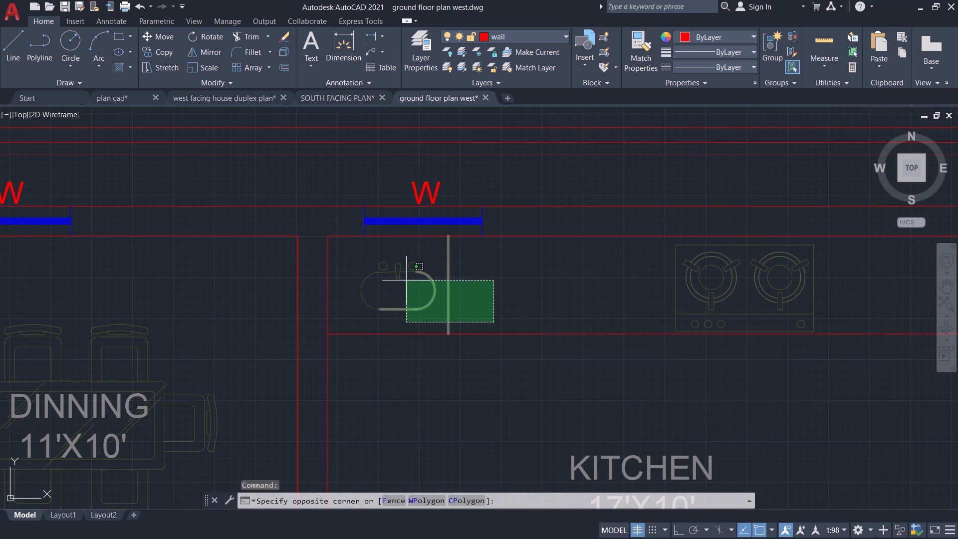
left_click(349, 254)
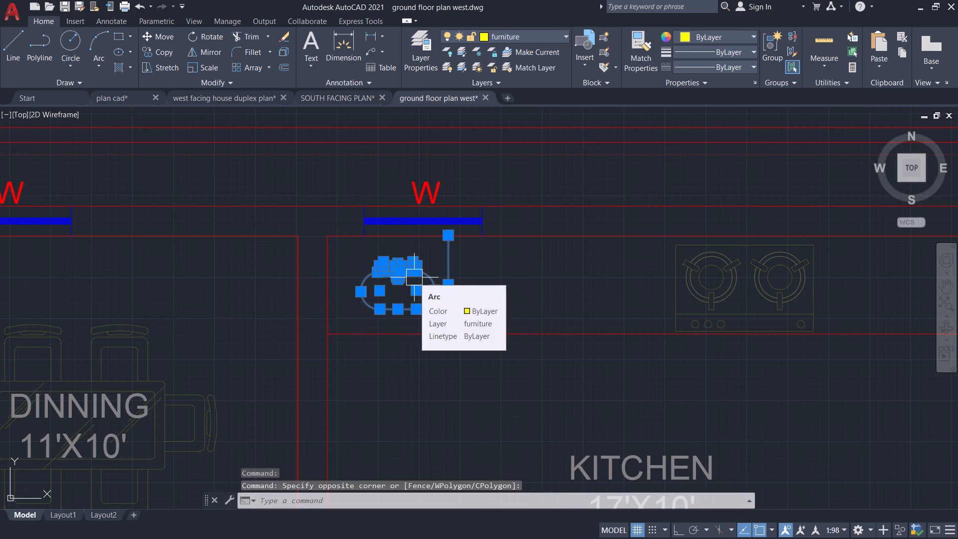
key("ctrl+c")
Paste the sink into the gap between the two plans, east of the first plan's kitchen, in the west facing house duplex plan drawing.
left_click(237, 101)
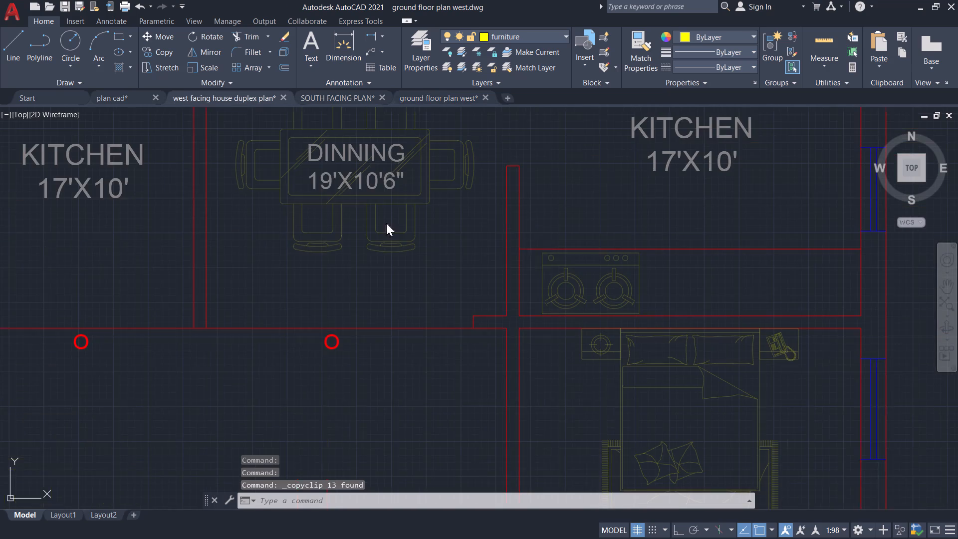
key("ctrl+v")
scroll(546, 246, "down", 3)
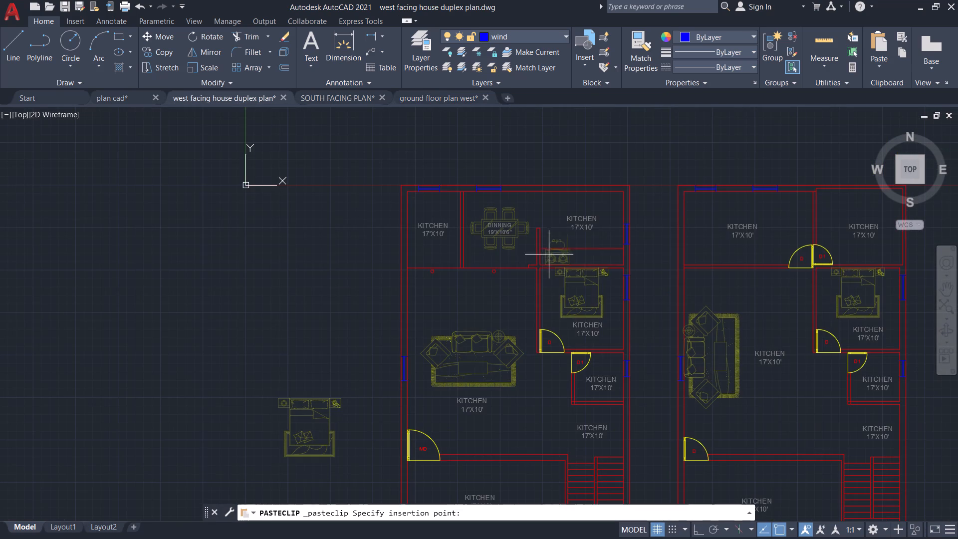
scroll(591, 256, "up", 4)
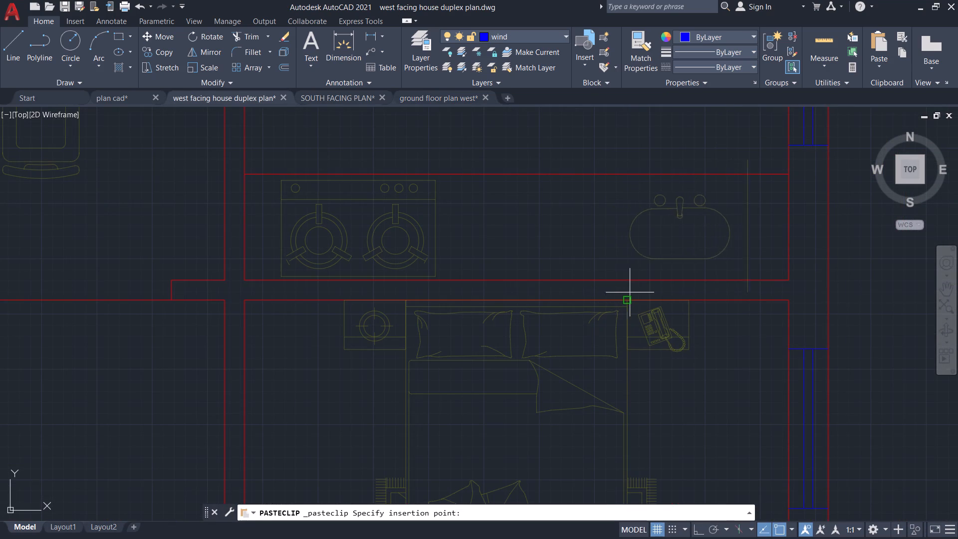
scroll(611, 291, "down", 1)
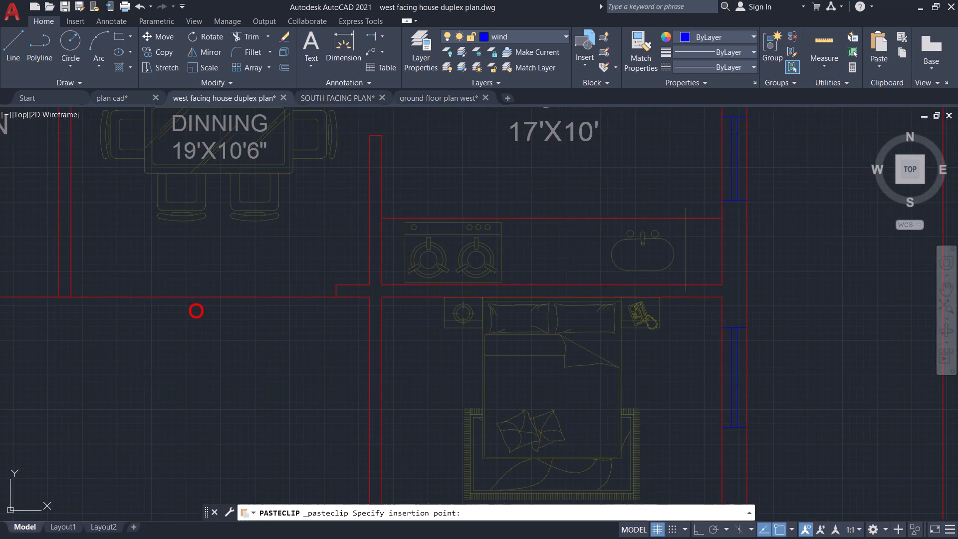
scroll(635, 290, "down", 3)
scroll(674, 302, "up", 2)
left_click(679, 282)
key("Escape")
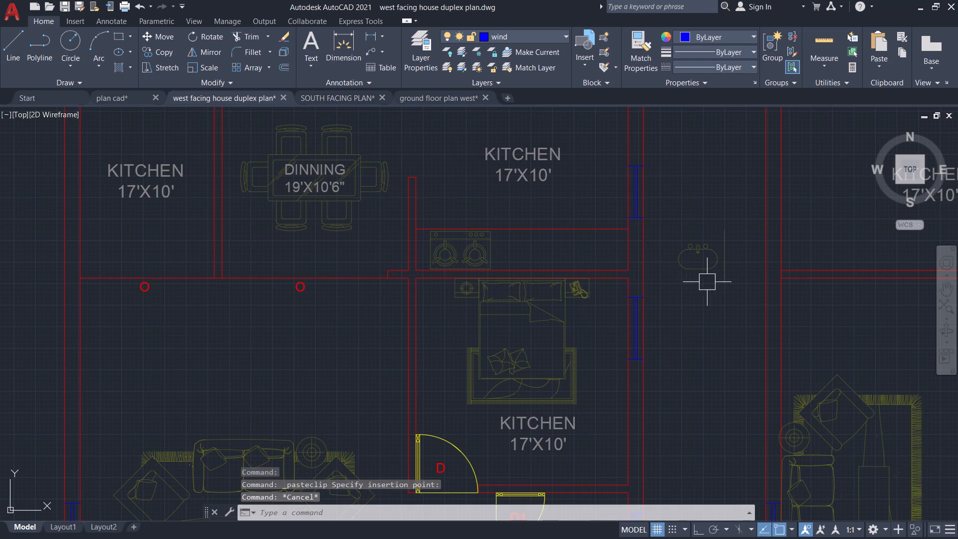
Rotate the pasted sink and its vertical line 180° with Ortho on.
scroll(724, 282, "up", 1)
left_click(737, 292)
key("F8")
left_click_drag(738, 292, 722, 271)
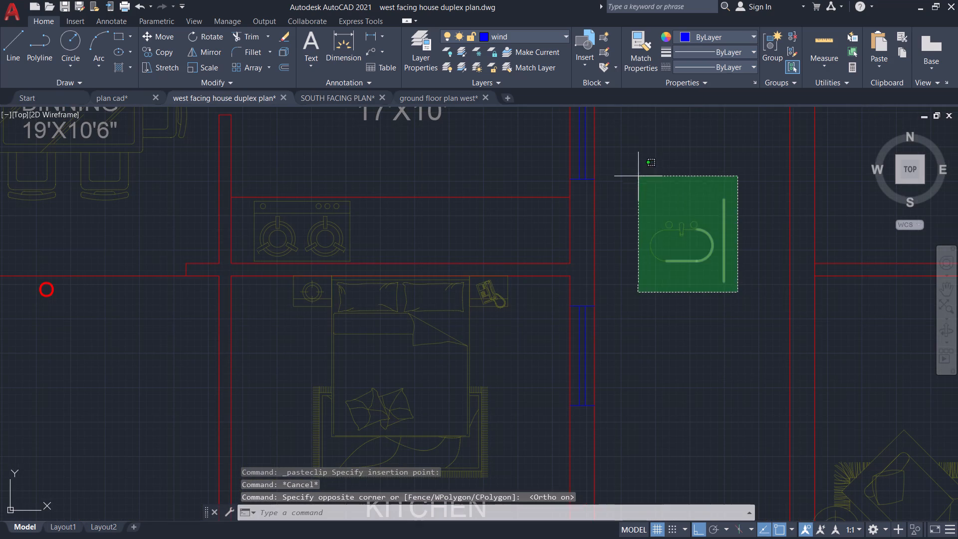
left_click(633, 172)
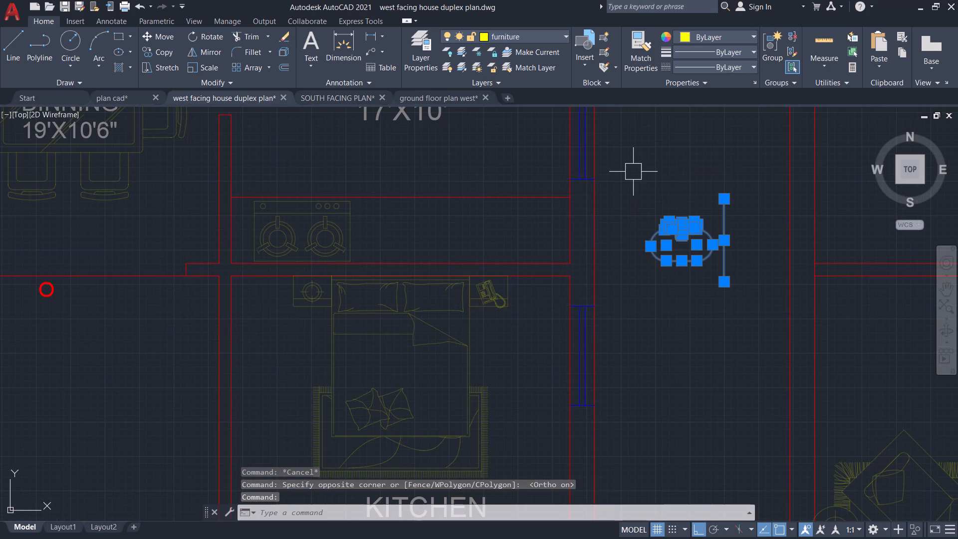
type("RO")
key("Return")
left_click_drag(702, 321, 699, 303)
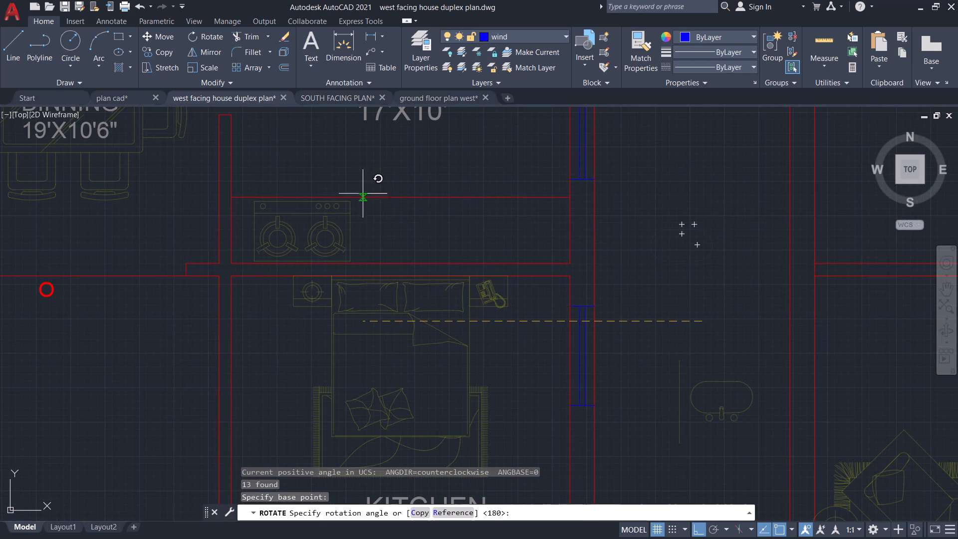
left_click(279, 177)
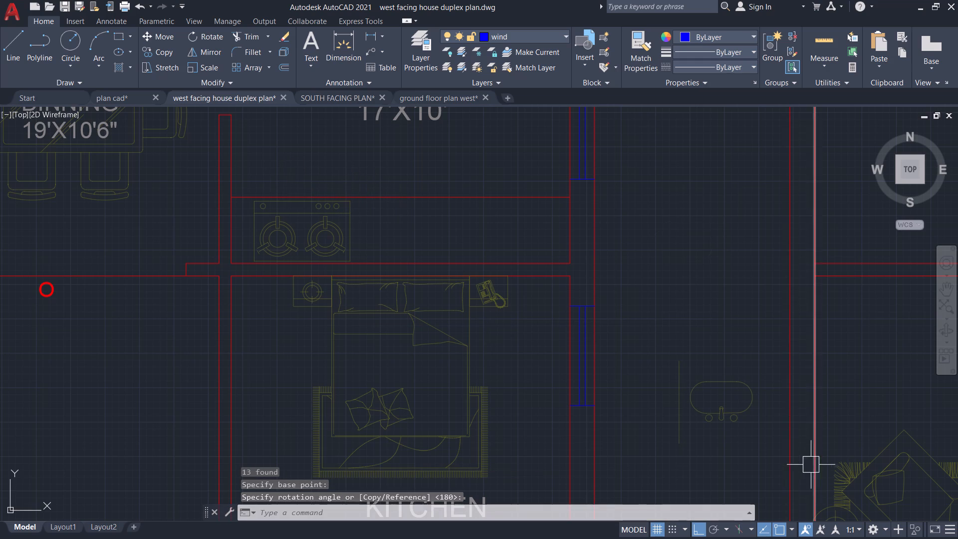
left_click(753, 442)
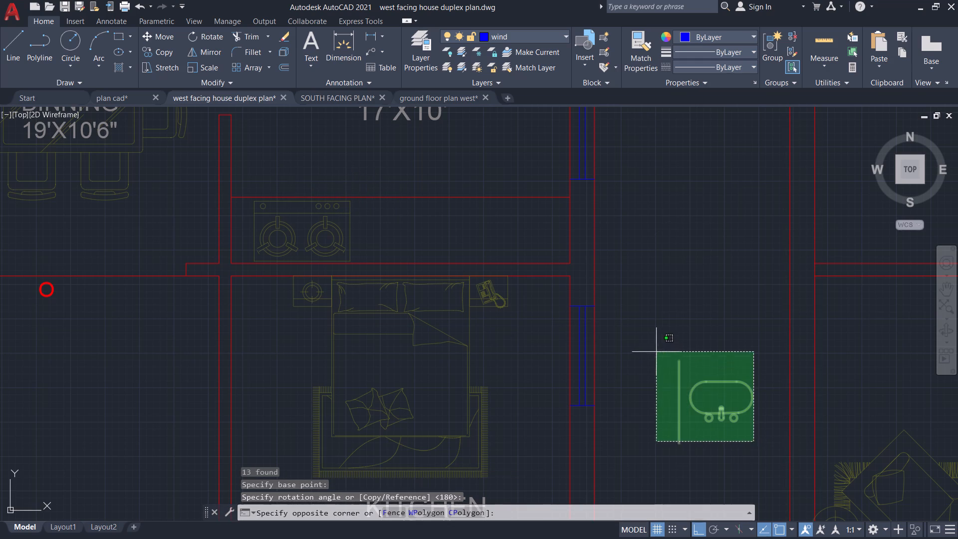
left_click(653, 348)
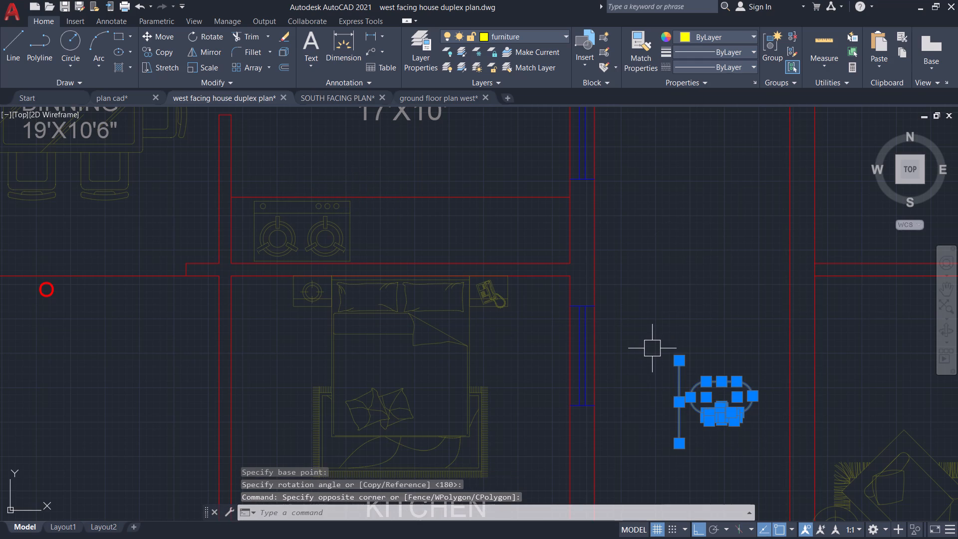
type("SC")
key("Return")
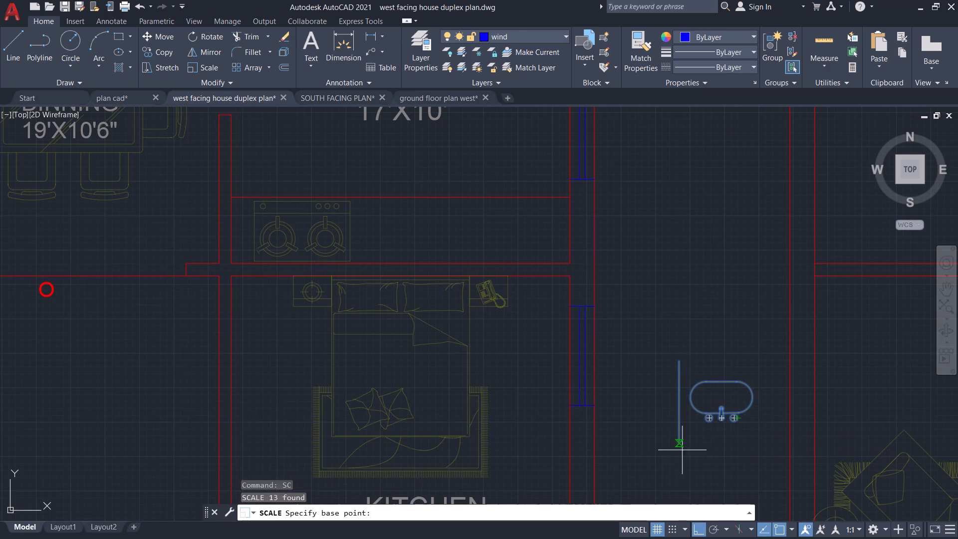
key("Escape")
Move the sink and its vertical line with Ortho off onto the east end of the first plan's kitchen counter.
left_click_drag(756, 435, 751, 433)
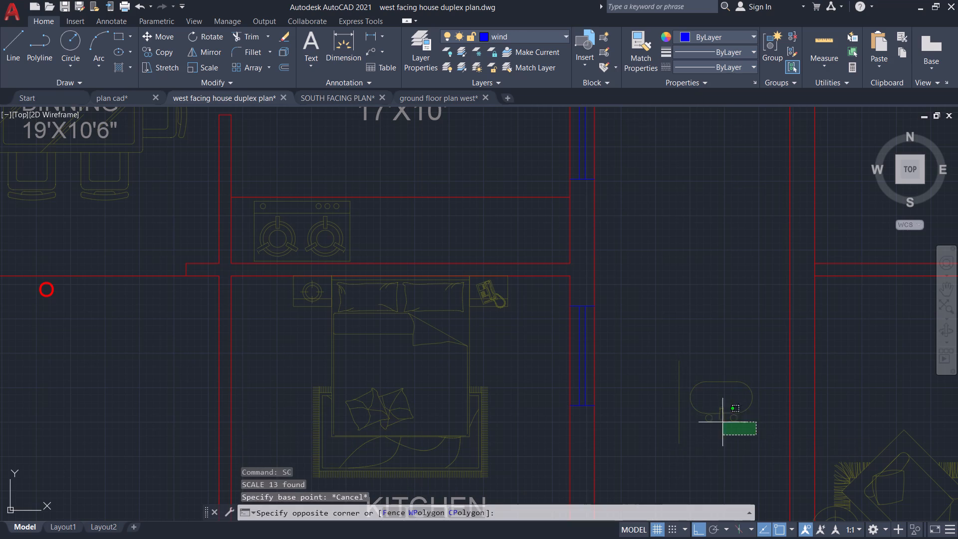
left_click(660, 348)
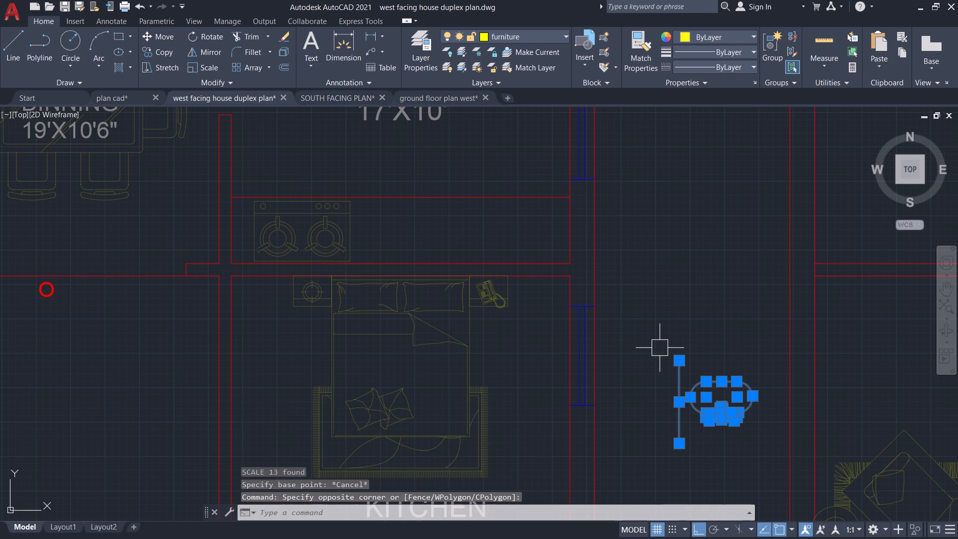
key("m")
key("Return")
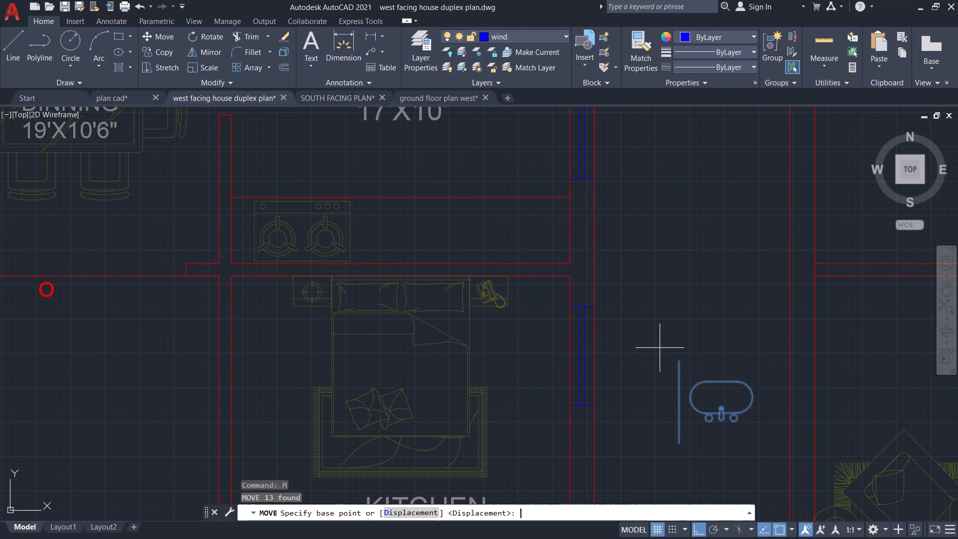
key("F8")
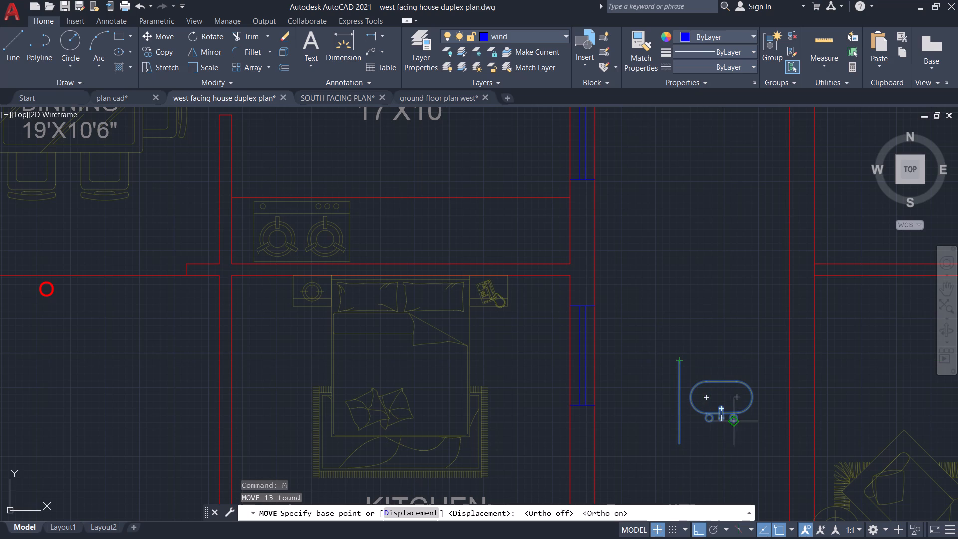
scroll(726, 423, "up", 2)
left_click(714, 418)
middle_click_drag(575, 330, 594, 336)
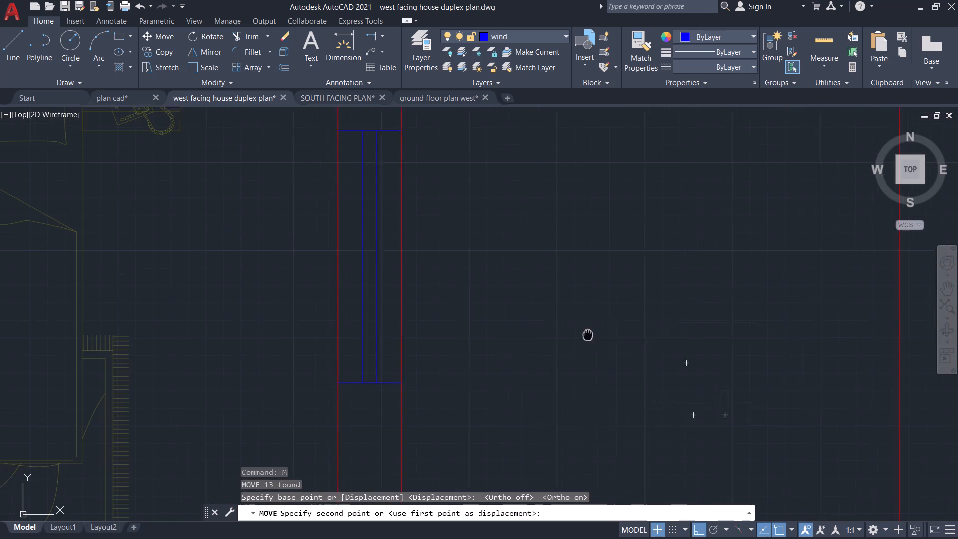
middle_click_drag(594, 336, 866, 405)
key("F8")
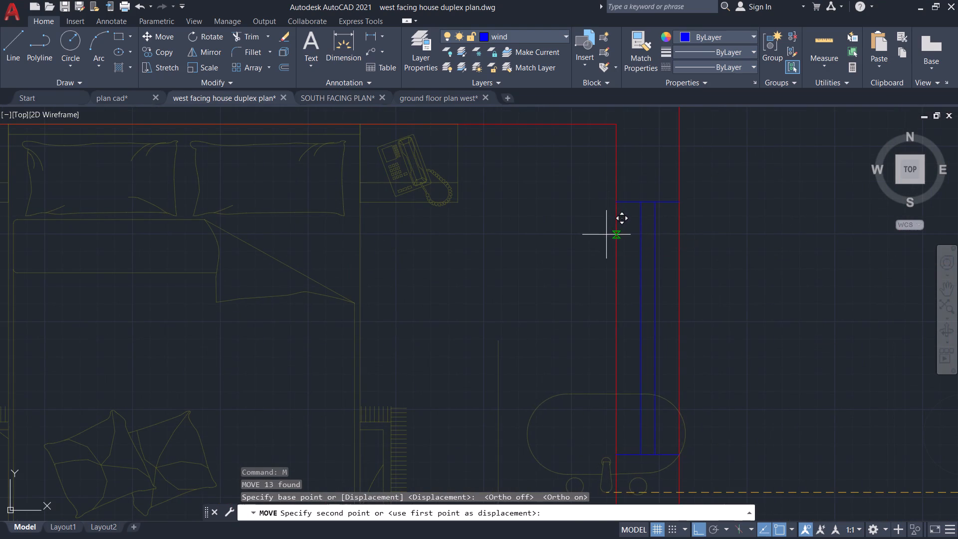
scroll(599, 243, "down", 2)
middle_click_drag(588, 243, 638, 382)
scroll(590, 316, "up", 2)
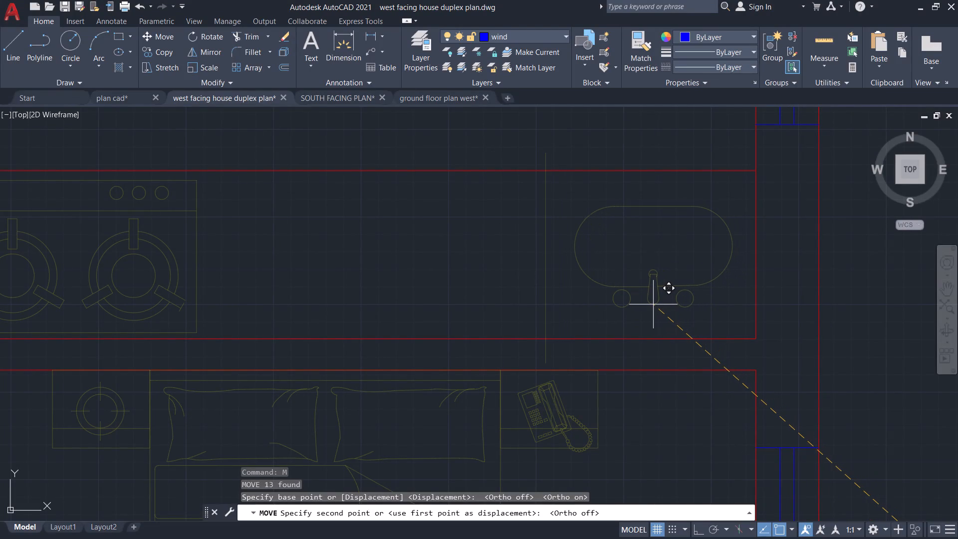
left_click(653, 304)
key("Escape")
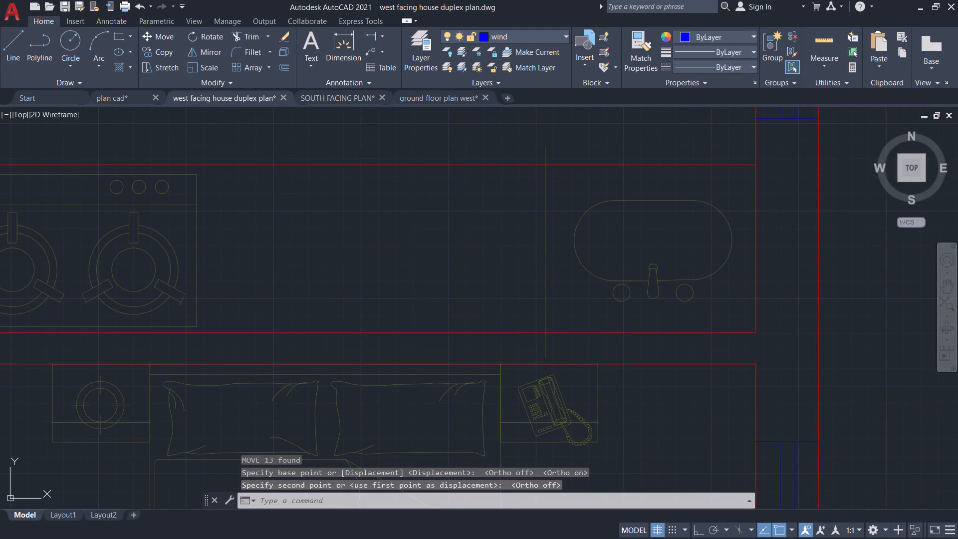
Trim the ends of the sink's vertical line that extend beyond the north and south edges of the kitchen counter.
type("TR")
key("Return")
key("Return")
left_click(540, 150)
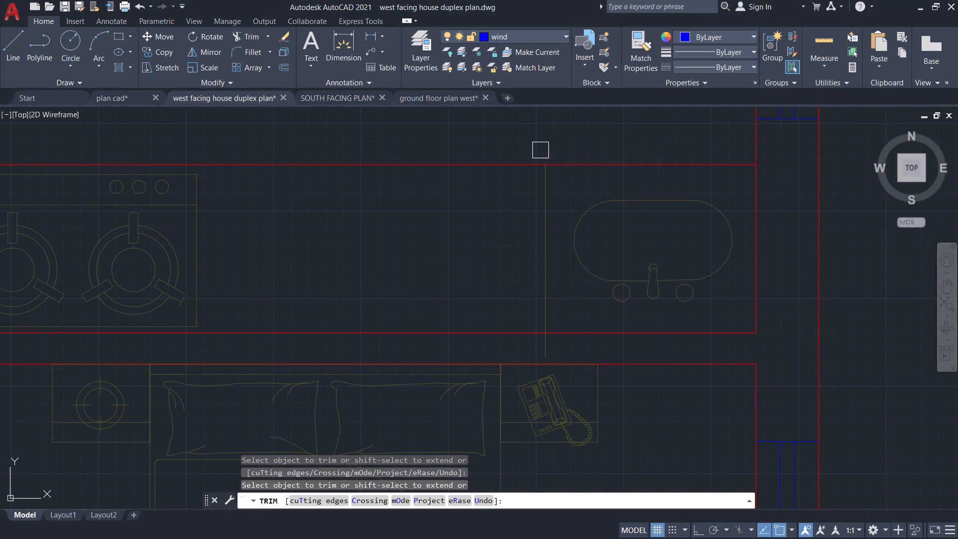
left_click(540, 352)
scroll(571, 343, "down", 3)
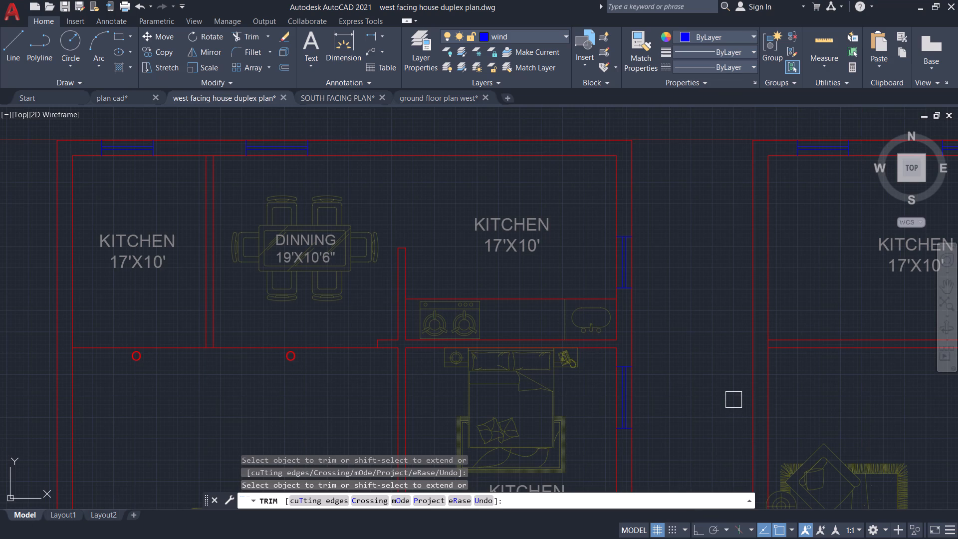
Save the west facing house duplex plan drawing.
key("ctrl+s")
Change the label in the first plan's northwest room to PUJA with the size 6'6"X9'.
scroll(698, 372, "down", 2)
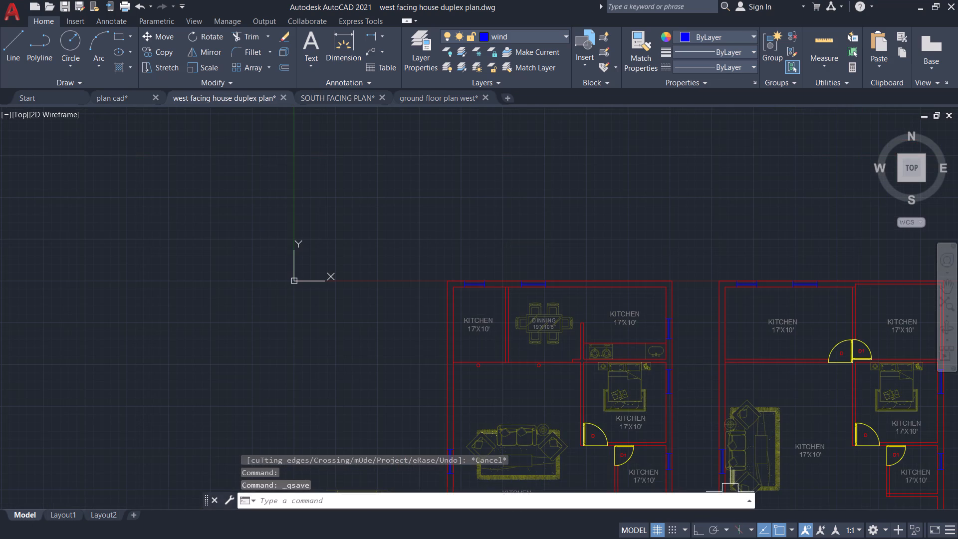
scroll(699, 408, "down", 1)
middle_click_drag(697, 412, 667, 286)
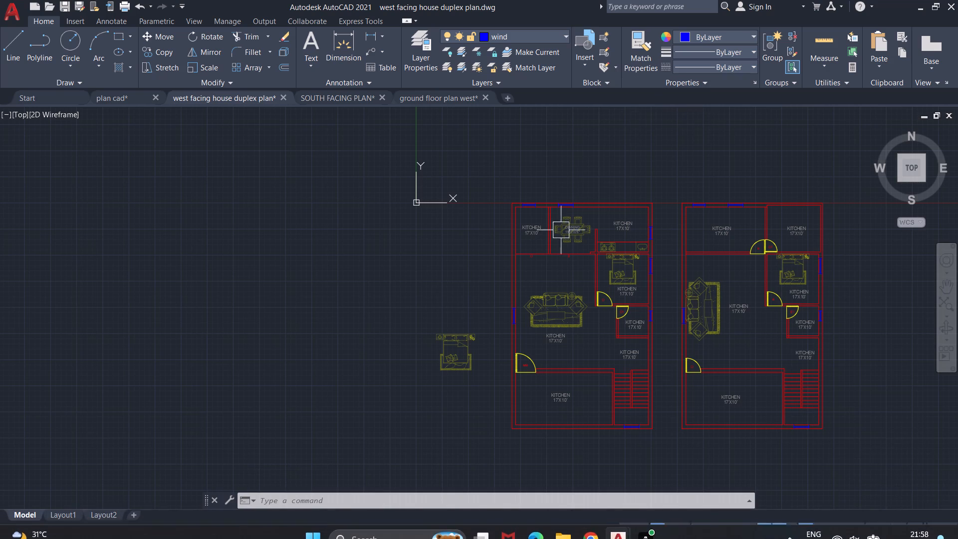
scroll(516, 231, "up", 4)
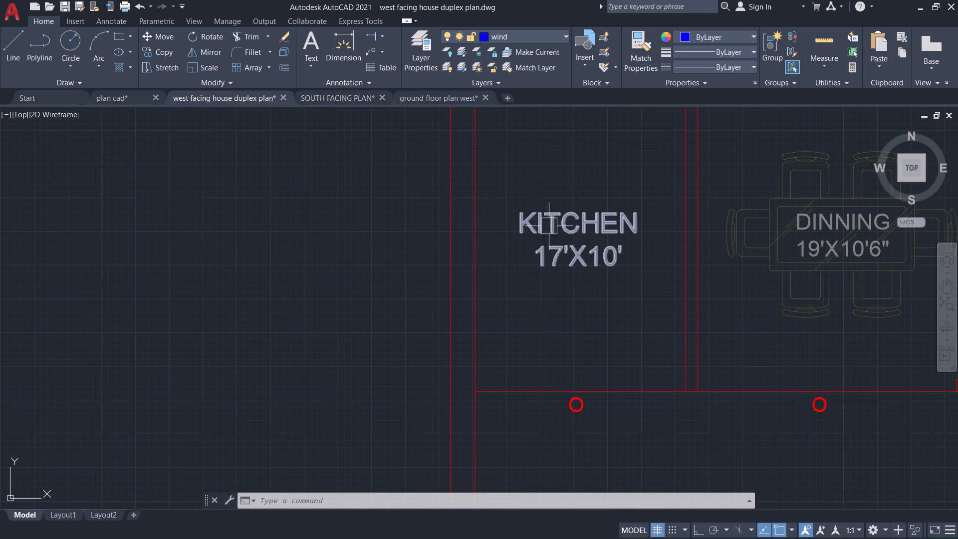
double_click(557, 228)
double_click(599, 222)
left_click_drag(642, 221, 624, 220)
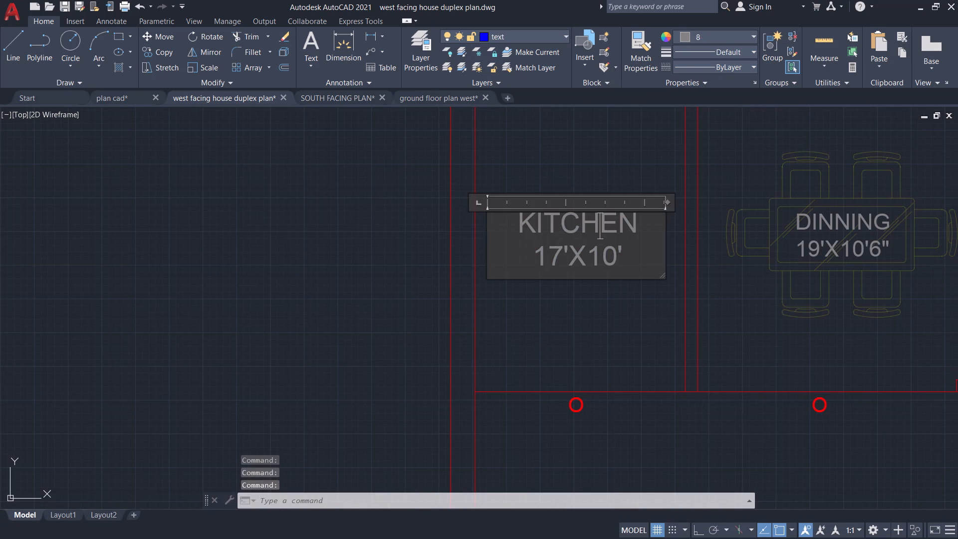
left_click_drag(624, 220, 520, 215)
type("PUJA")
left_click(516, 250)
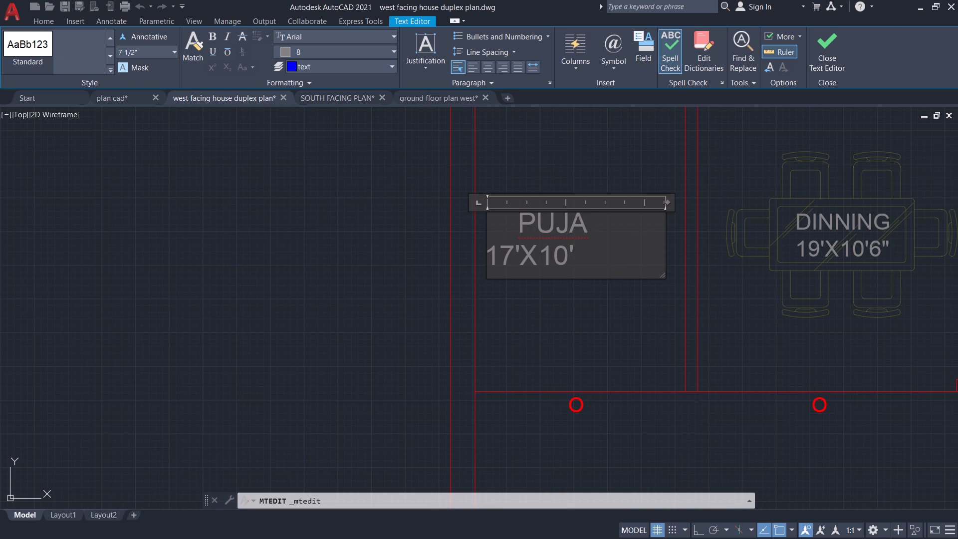
key("BackSpace")
key("BackSpace")
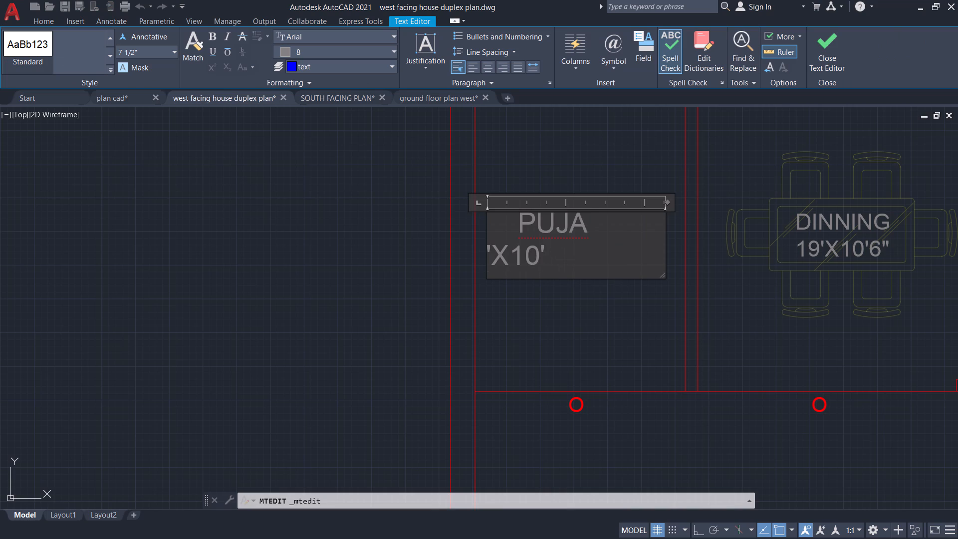
key("6")
key("Right")
type("6\"")
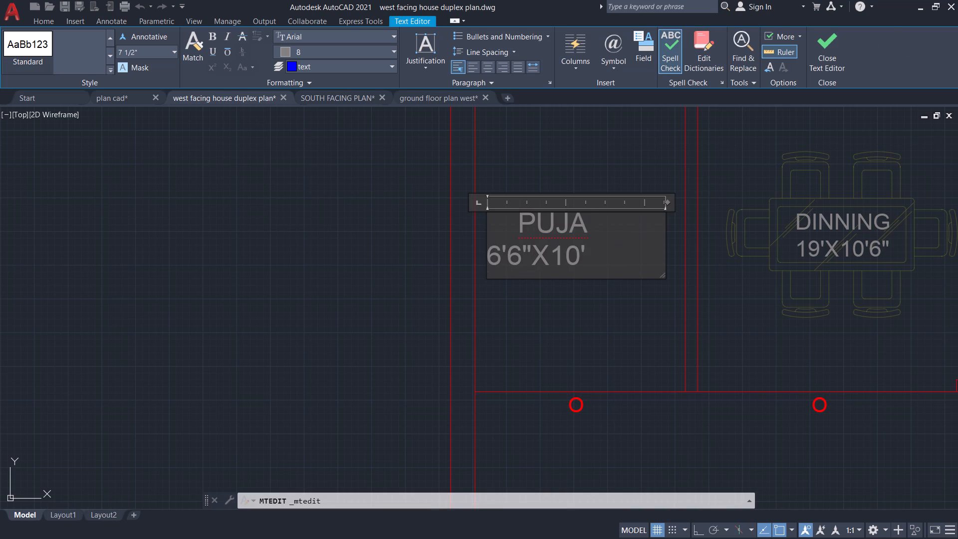
left_click(580, 250)
key("BackSpace")
key("BackSpace")
key("9")
Reduce the leading spaces before PUJA to centre it over its size line, and narrow the label's text frame to fit.
left_click(486, 253)
key("space")
key("space")
key("space")
key("space")
key("space")
key("space")
key("space")
key("space")
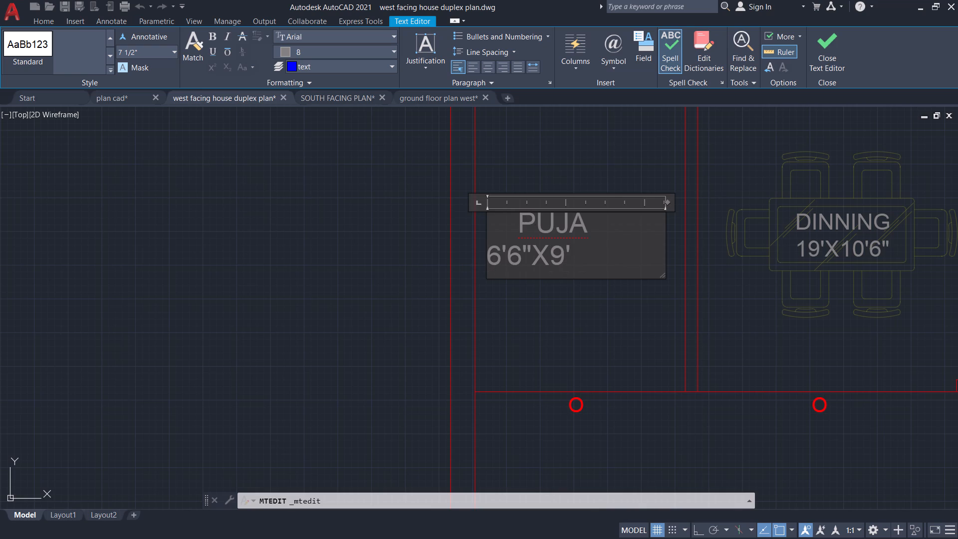
left_click(522, 218)
key("BackSpace")
key("BackSpace")
key("BackSpace")
key("BackSpace")
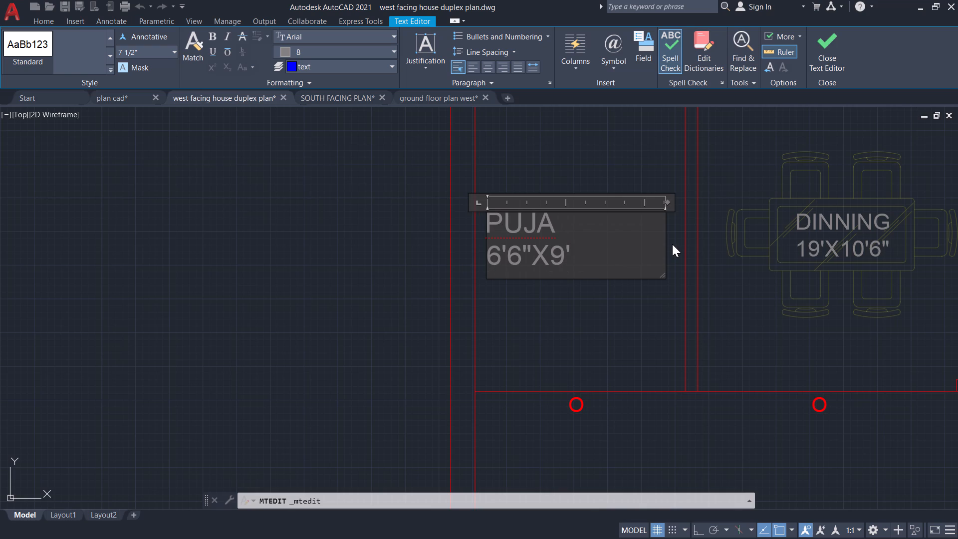
key("space")
left_click_drag(665, 239, 615, 223)
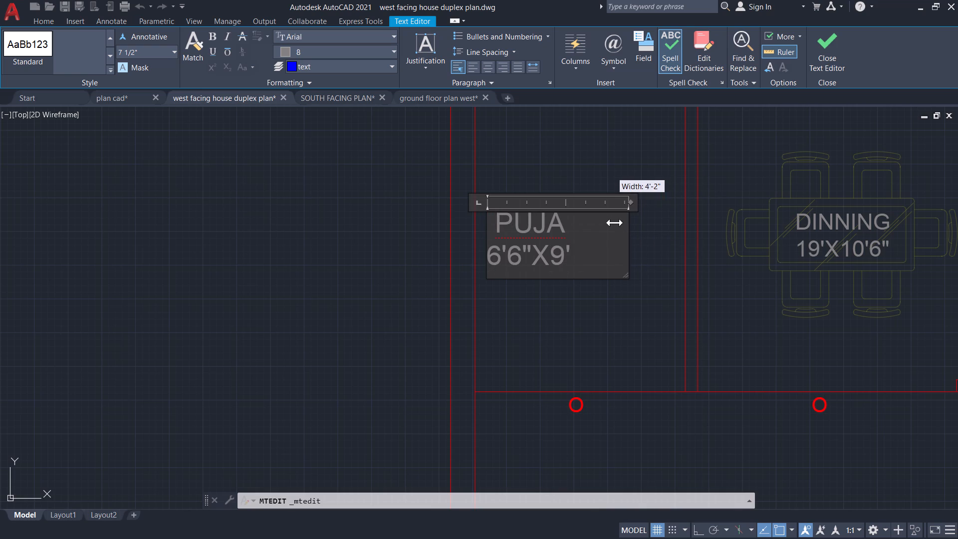
left_click_drag(615, 223, 576, 212)
left_click(619, 243)
left_click(613, 263)
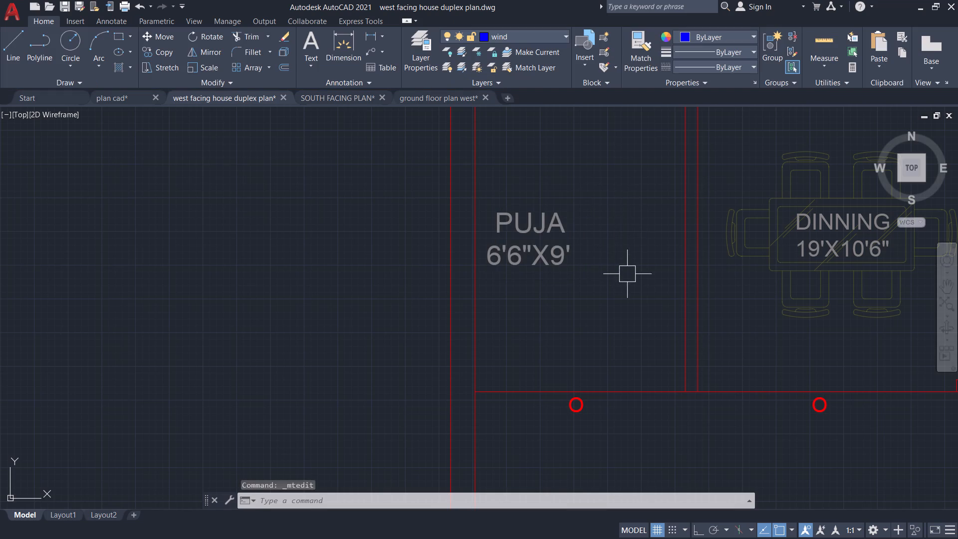
Move the PUJA label east to the middle of its room.
left_click(554, 250)
key("m")
key("Return")
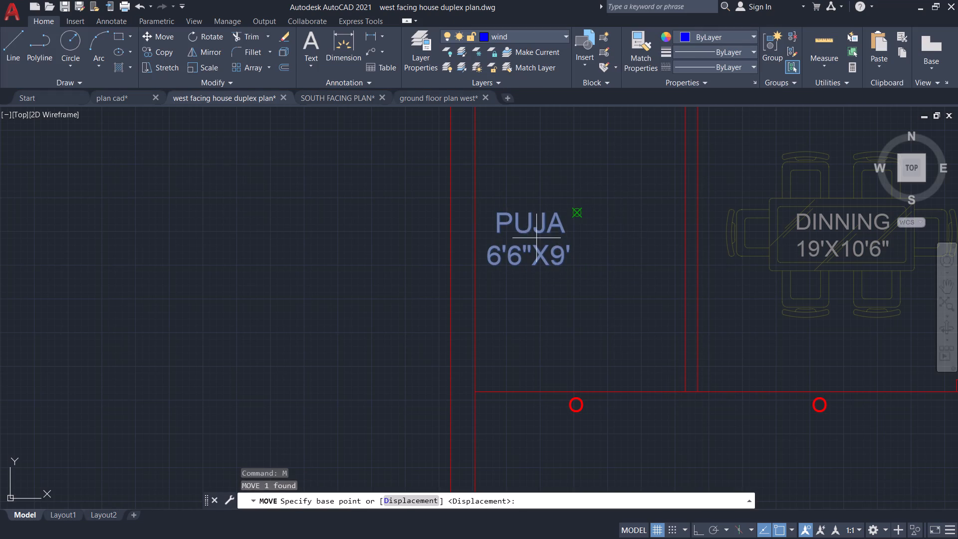
left_click(536, 237)
scroll(632, 216, "up", 1)
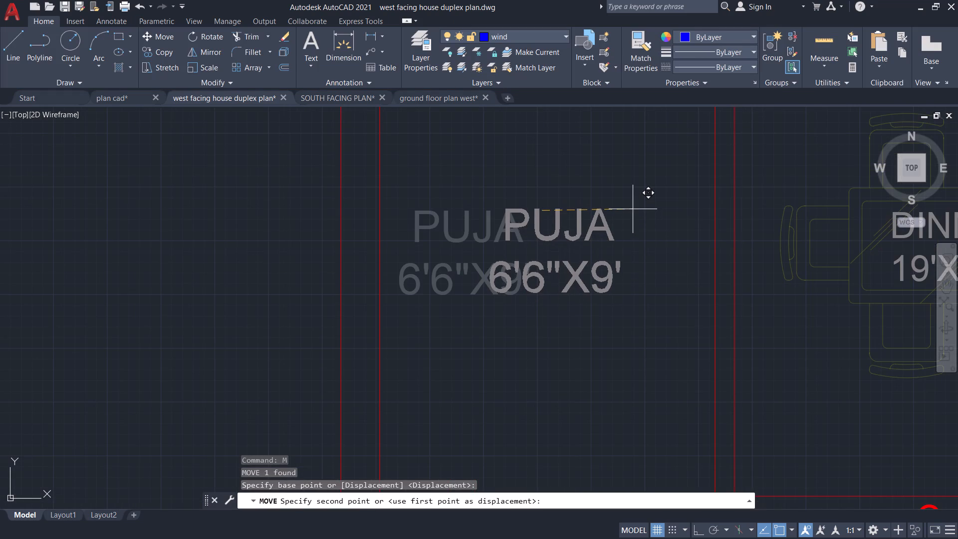
left_click(633, 209)
Set the size in the first plan's DINNING label to 9'X8'6" and centre that line under the name with leading spaces.
scroll(633, 209, "down", 4)
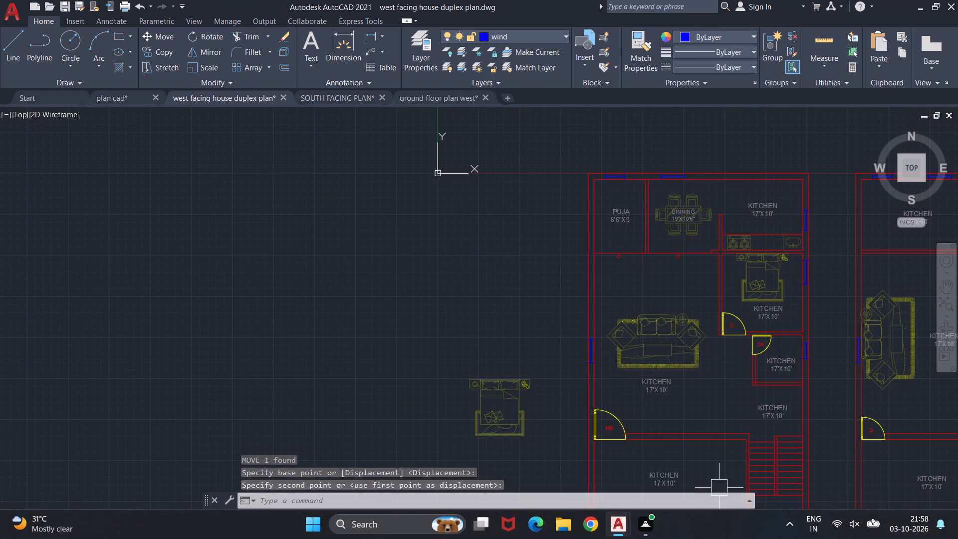
middle_click_drag(638, 259, 541, 322)
scroll(570, 269, "up", 4)
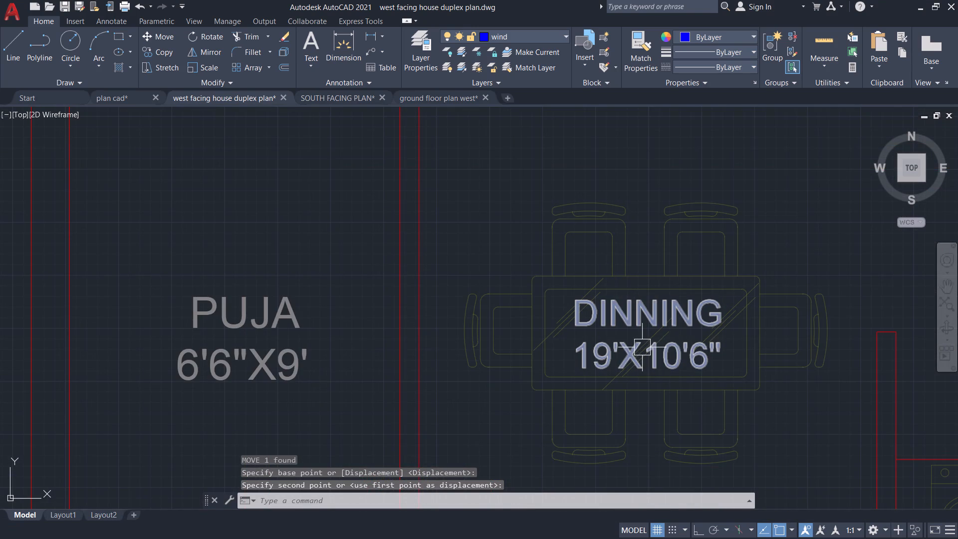
double_click(642, 347)
left_click(613, 349)
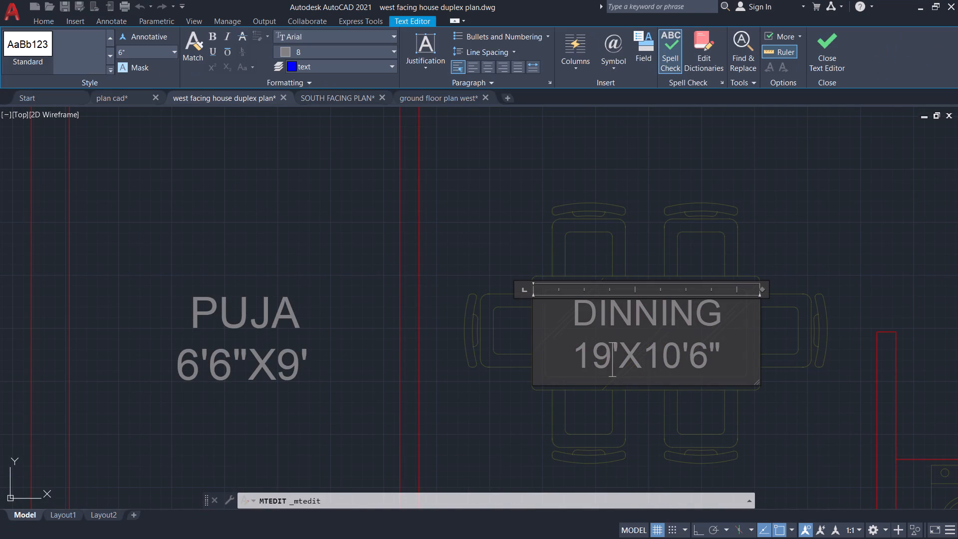
key("BackSpace")
key("BackSpace")
key("9")
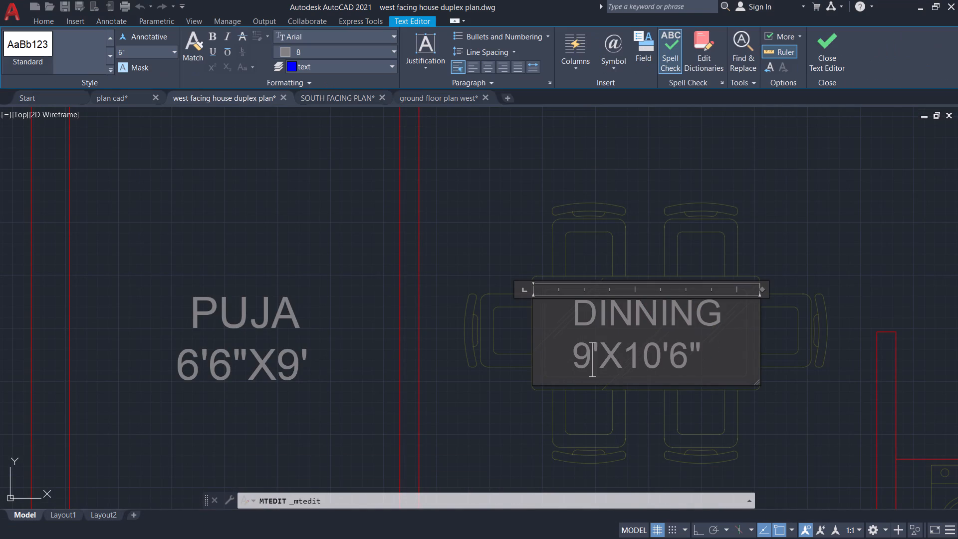
left_click(658, 354)
key("BackSpace")
key("BackSpace")
key("8")
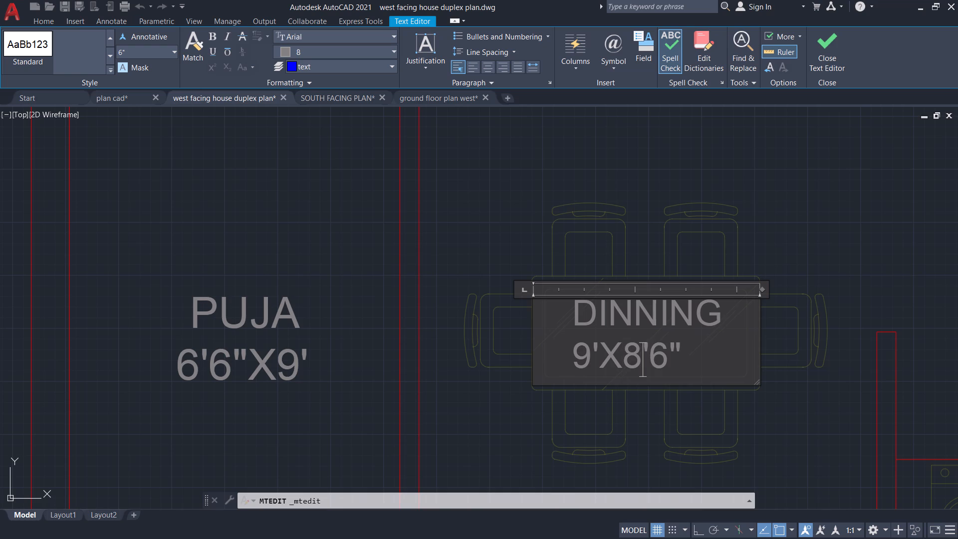
left_click(568, 351)
key("space")
key("space")
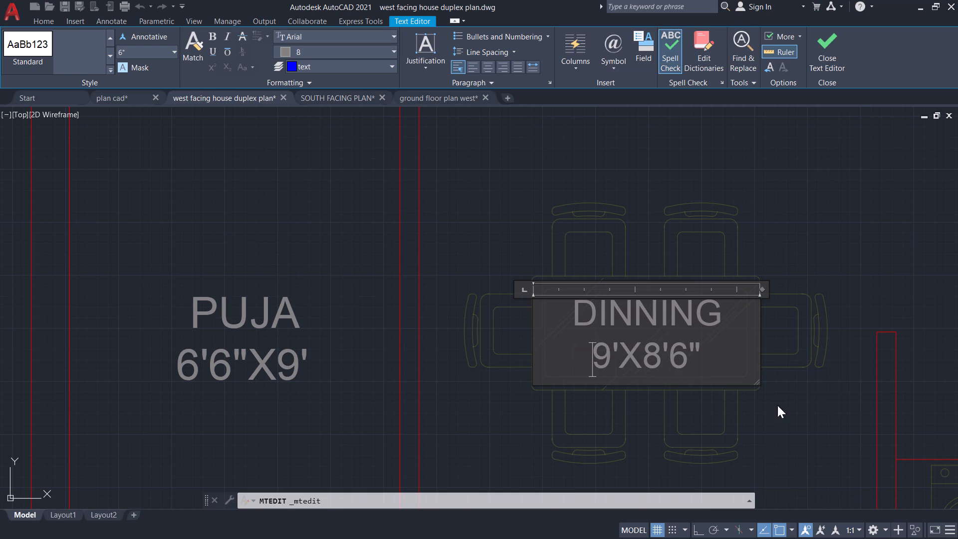
left_click(785, 408)
Set the size in the first plan's northeast KITCHEN label to 10'X8'6" and centre that line under the name by trimming its leading spaces.
scroll(783, 404, "down", 4)
middle_click_drag(733, 396, 554, 357)
scroll(684, 369, "up", 3)
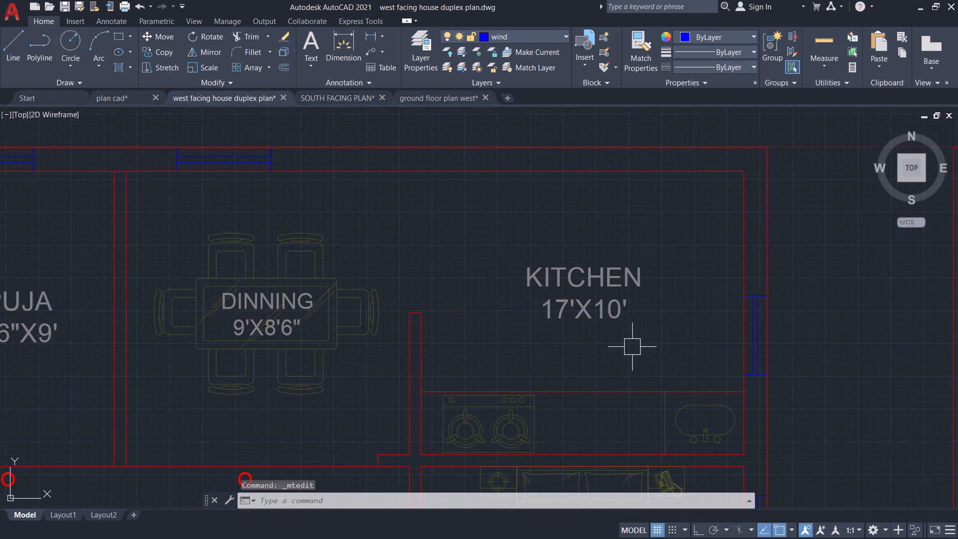
scroll(610, 327, "up", 1)
double_click(587, 294)
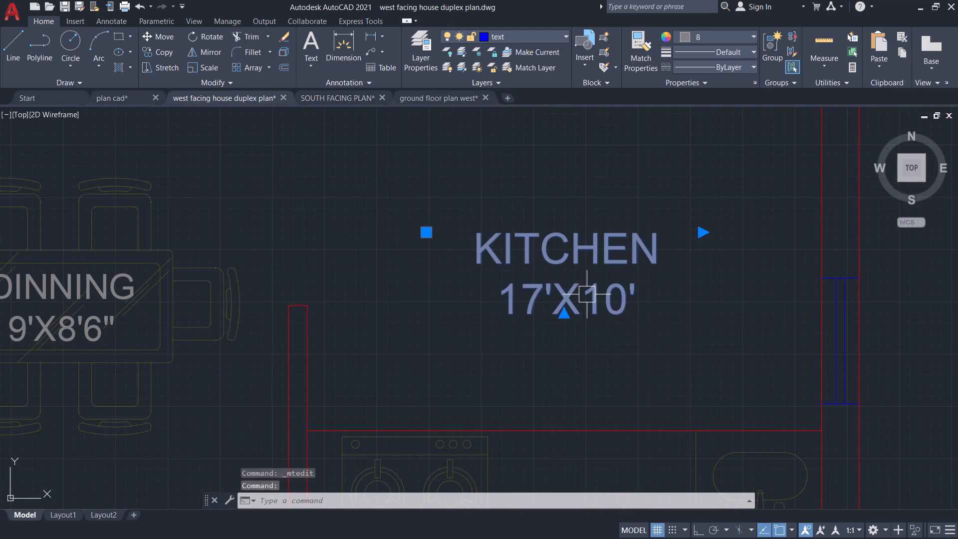
left_click(541, 304)
key("BackSpace")
key("0")
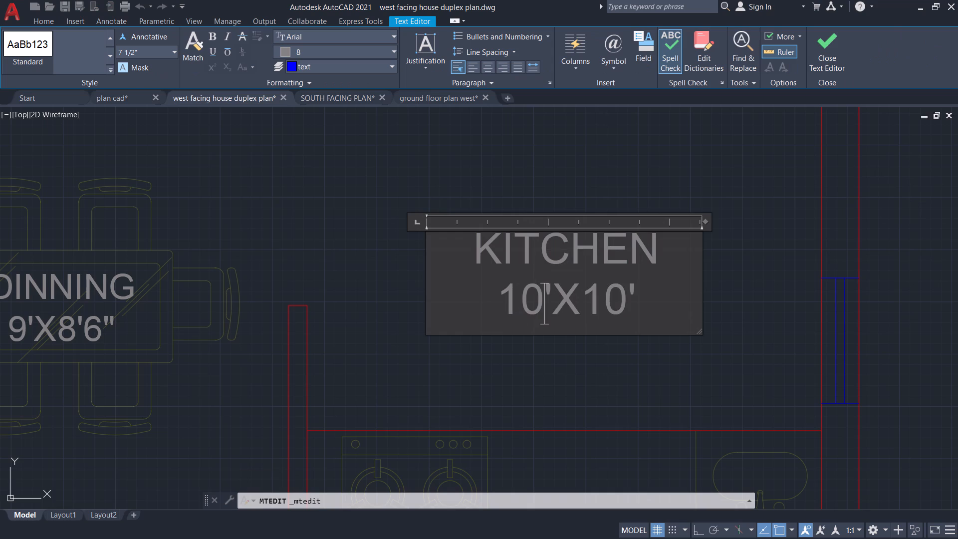
left_click(626, 303)
key("BackSpace")
key("BackSpace")
key("8")
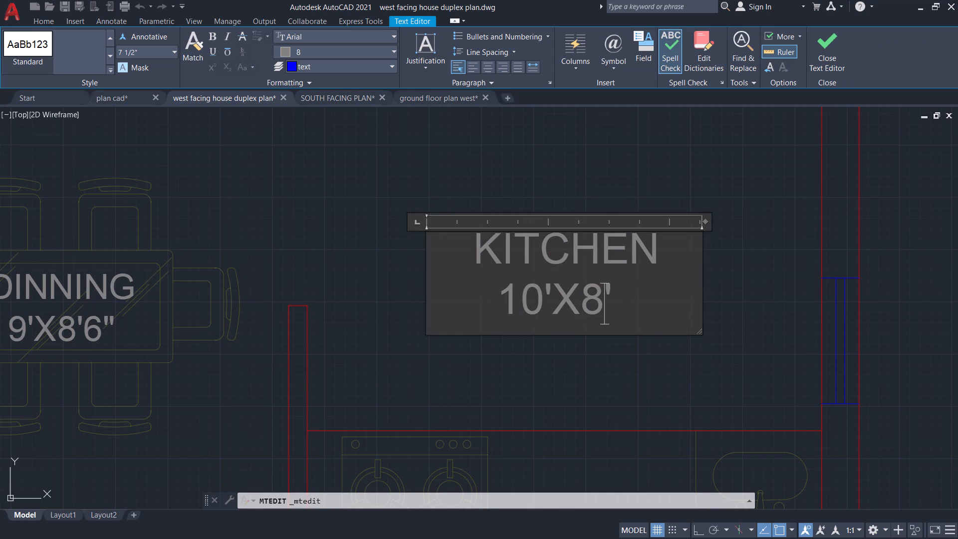
key("Right")
key("6")
key("shift+quotedbl")
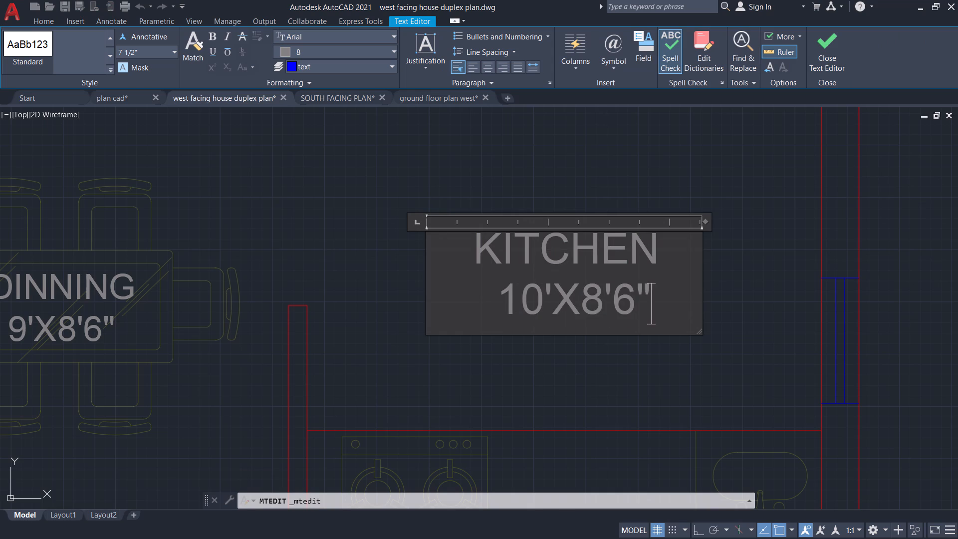
left_click(509, 308)
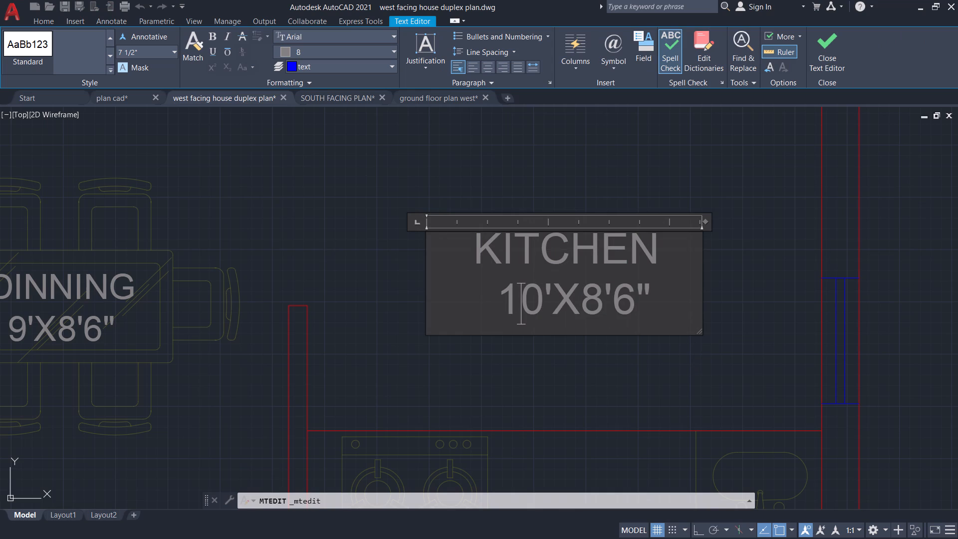
left_click(506, 306)
key("BackSpace")
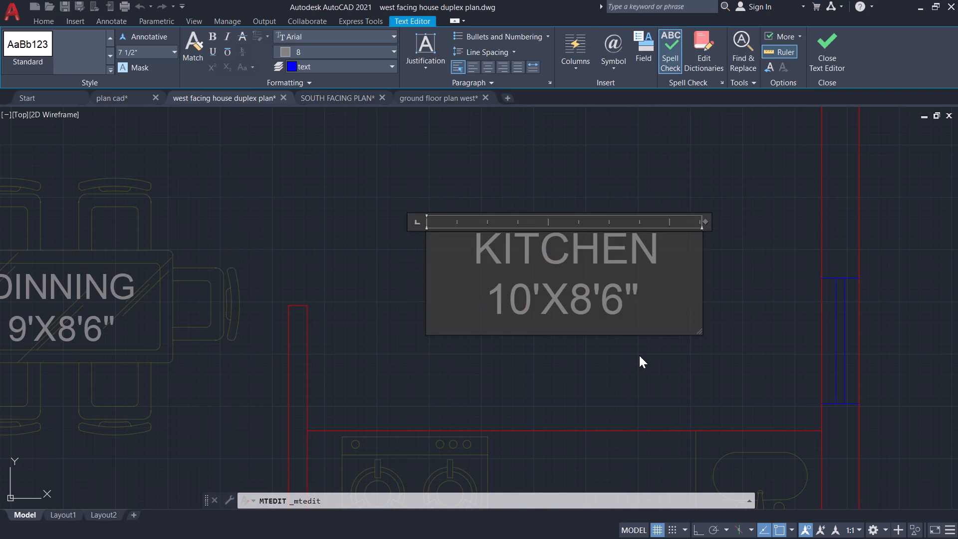
left_click(639, 355)
Rename the label below the bed in the first plan to MASTER BEDROOM and trim the leading spaces before the name.
scroll(643, 350, "down", 4)
middle_click_drag(650, 358, 635, 243)
scroll(647, 320, "up", 3)
double_click(587, 356)
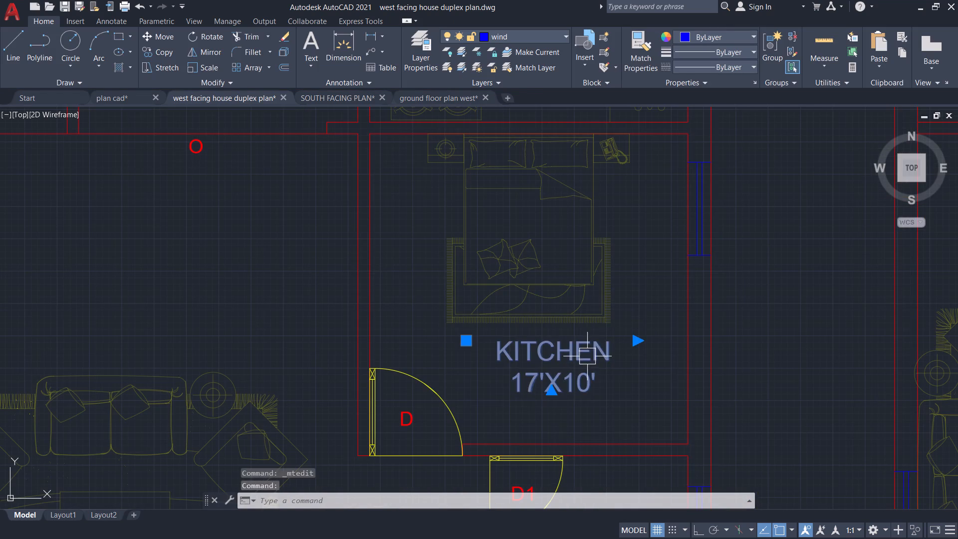
left_click_drag(620, 352, 499, 353)
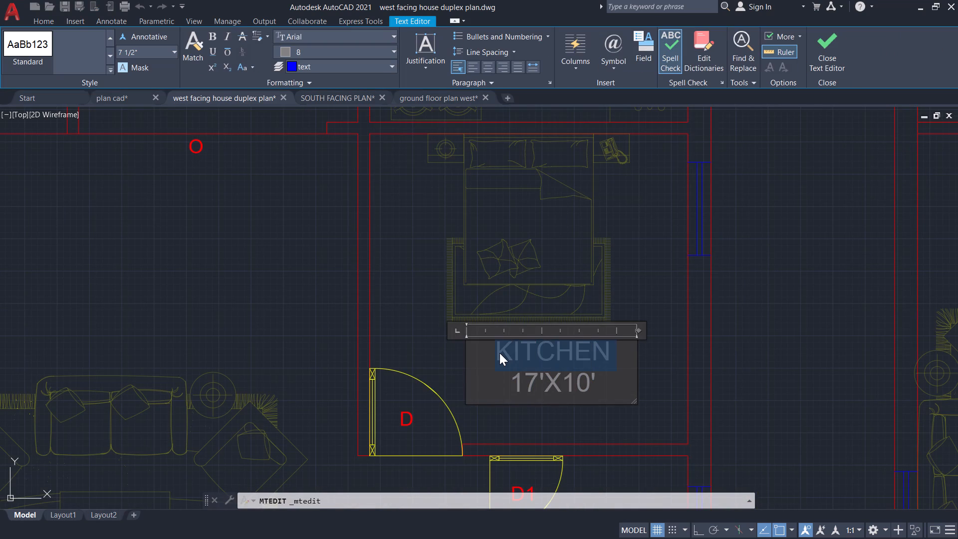
type("MASTER BEDROOM")
left_click(493, 350)
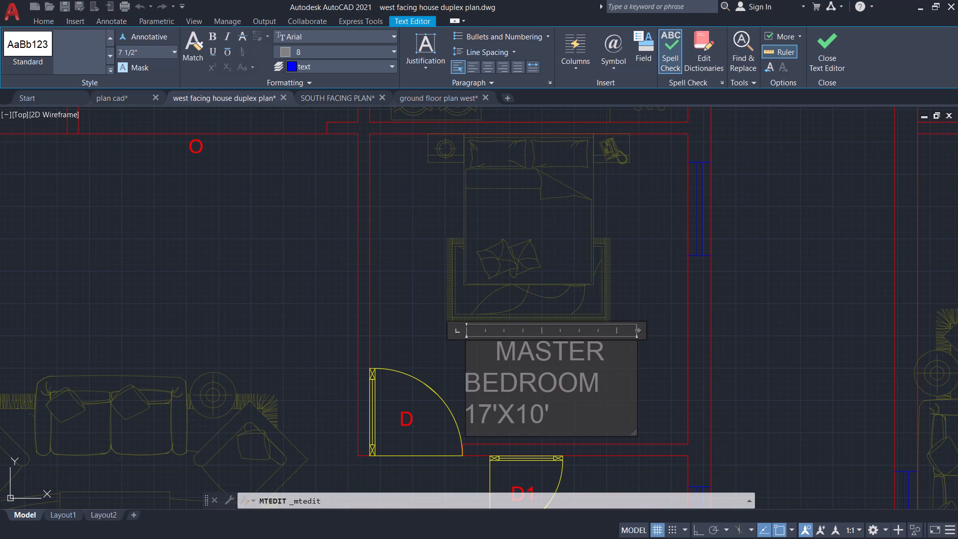
key("BackSpace")
key("BackSpace")
key("BackSpace")
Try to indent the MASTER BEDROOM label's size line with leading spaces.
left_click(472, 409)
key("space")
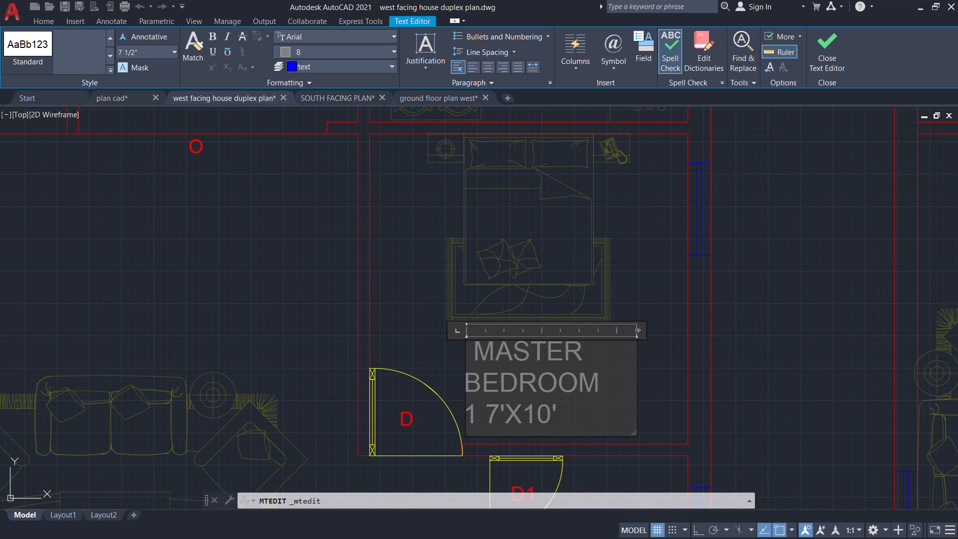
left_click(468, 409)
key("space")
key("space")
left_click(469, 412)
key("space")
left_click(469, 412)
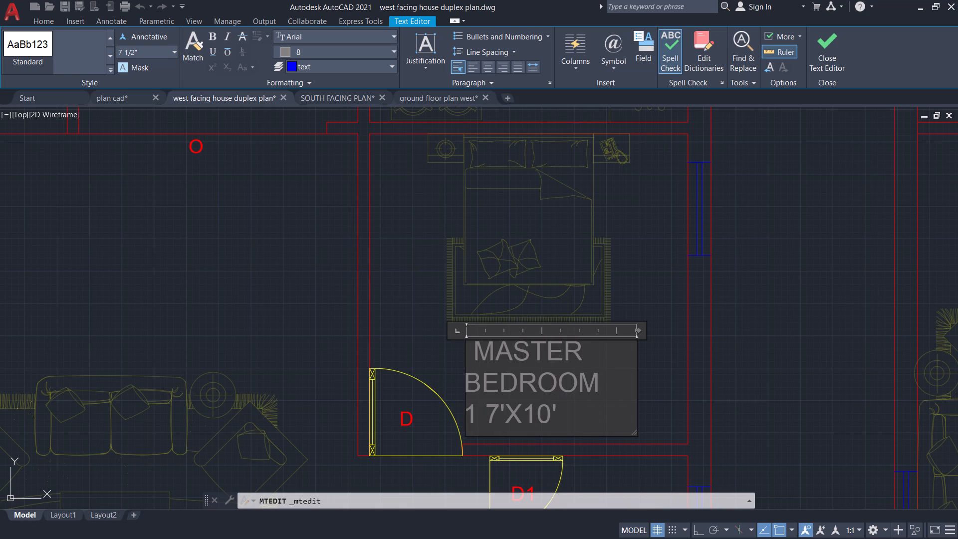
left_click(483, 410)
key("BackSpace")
Align MASTER flush with the lines below, set the label's size to 10'X10', and narrow its text frame.
left_click(473, 359)
key("BackSpace")
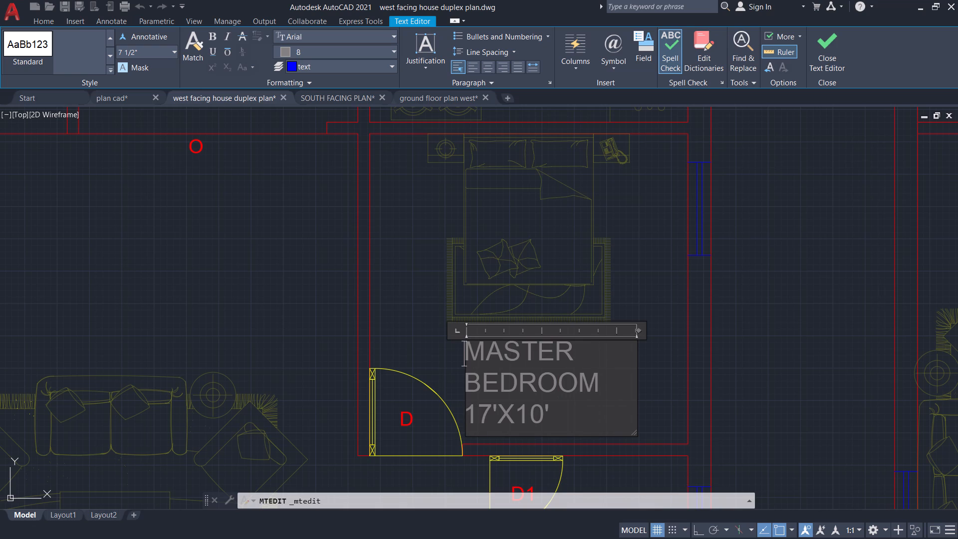
left_click(487, 416)
key("BackSpace")
key("0")
left_click_drag(637, 389, 612, 382)
left_click(636, 387)
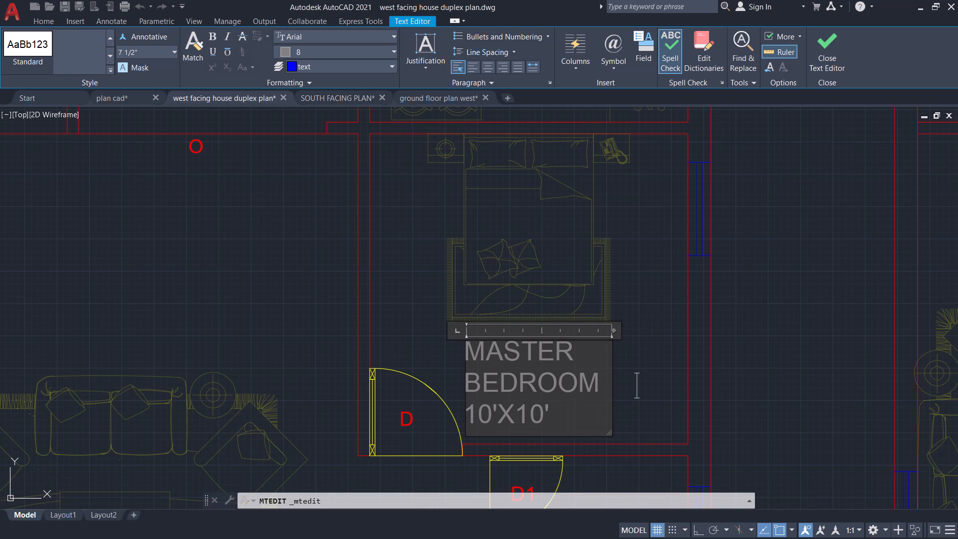
left_click(638, 342)
Rename the label in the small room beside door D1, south of the master bedroom, to TOILET.
scroll(632, 342, "down", 1)
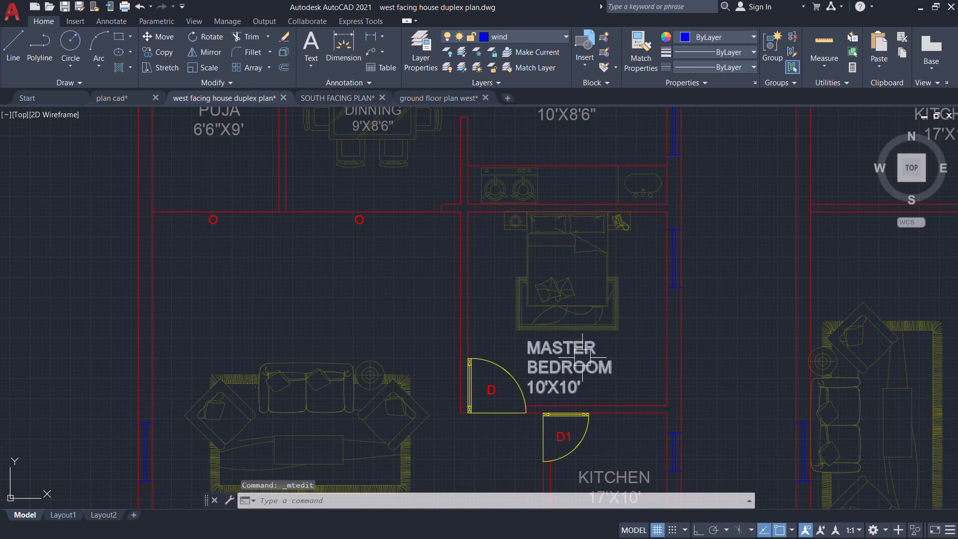
scroll(585, 358, "down", 2)
middle_click_drag(635, 388, 619, 313)
scroll(602, 325, "up", 2)
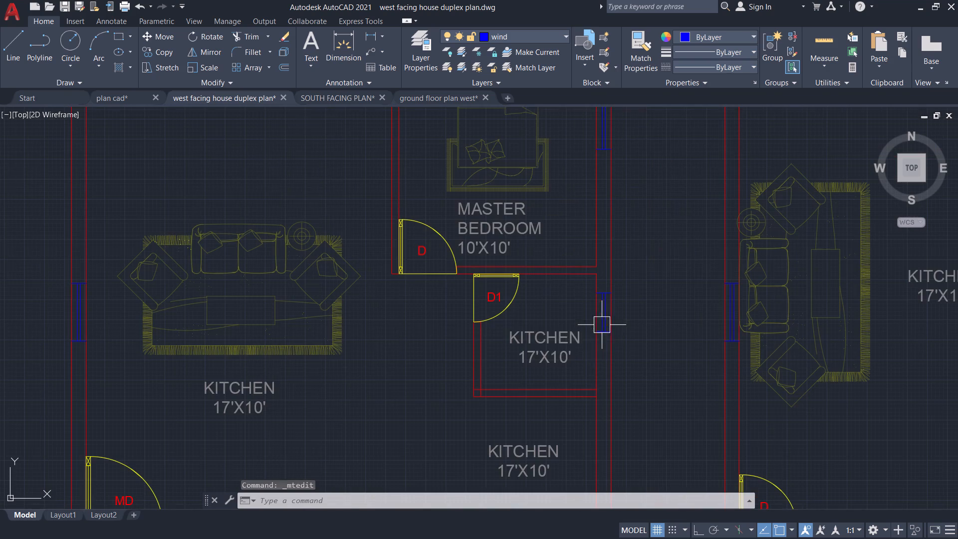
double_click(549, 337)
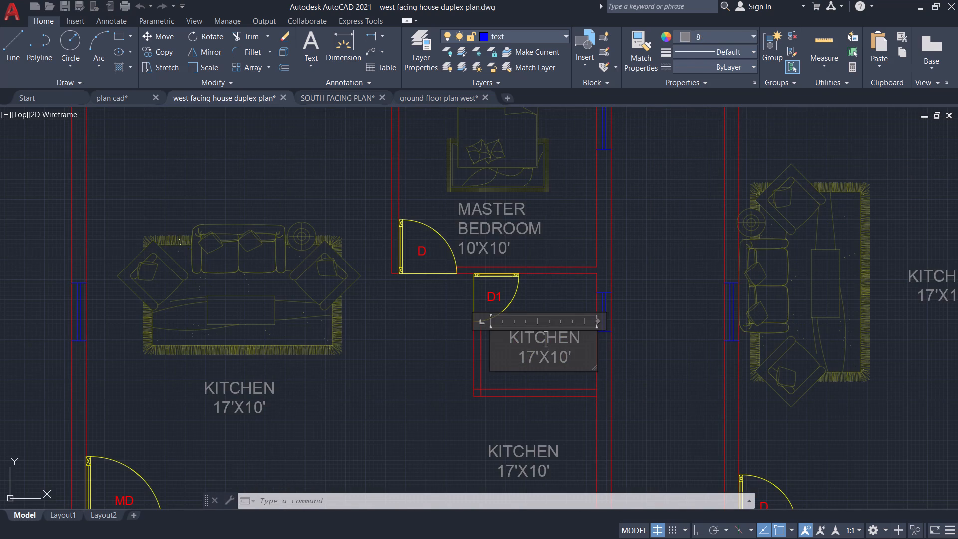
left_click_drag(584, 337, 503, 334)
type("TOILET")
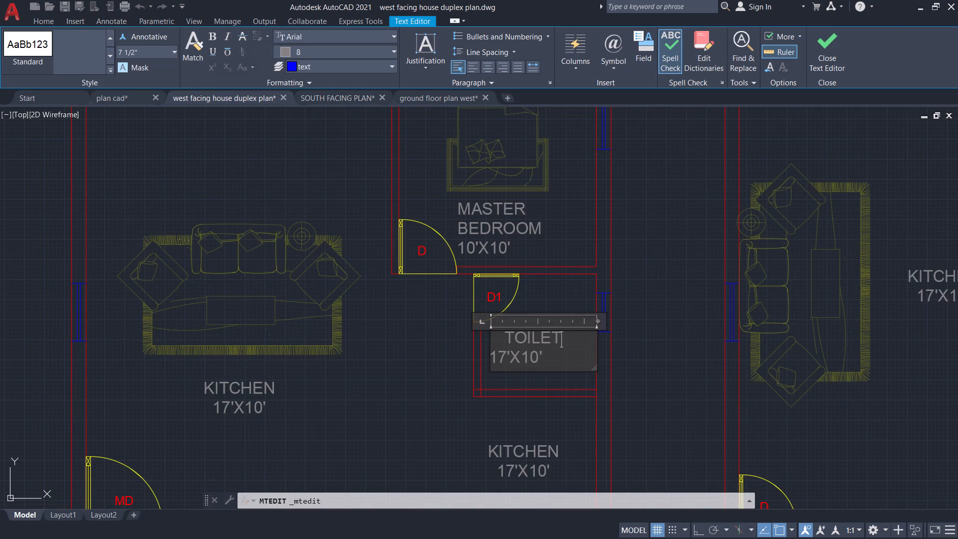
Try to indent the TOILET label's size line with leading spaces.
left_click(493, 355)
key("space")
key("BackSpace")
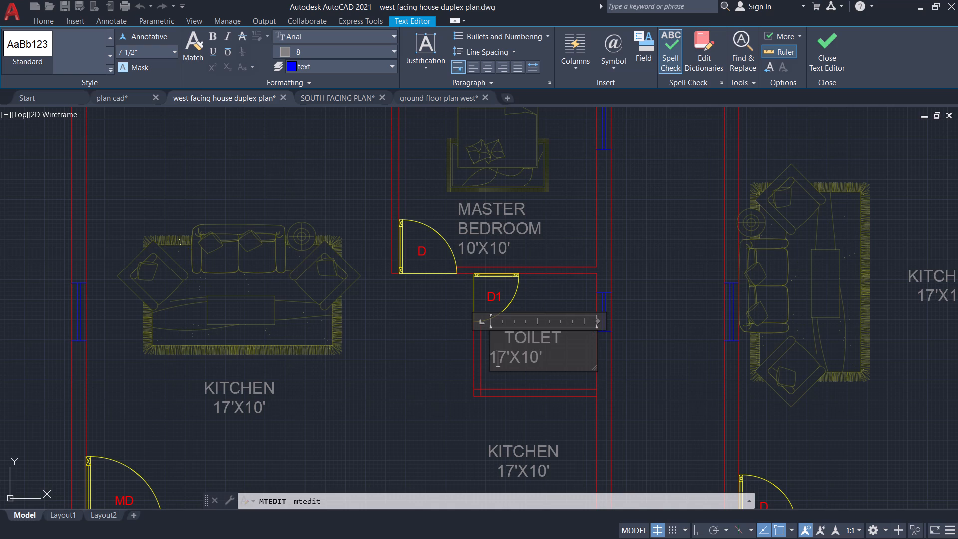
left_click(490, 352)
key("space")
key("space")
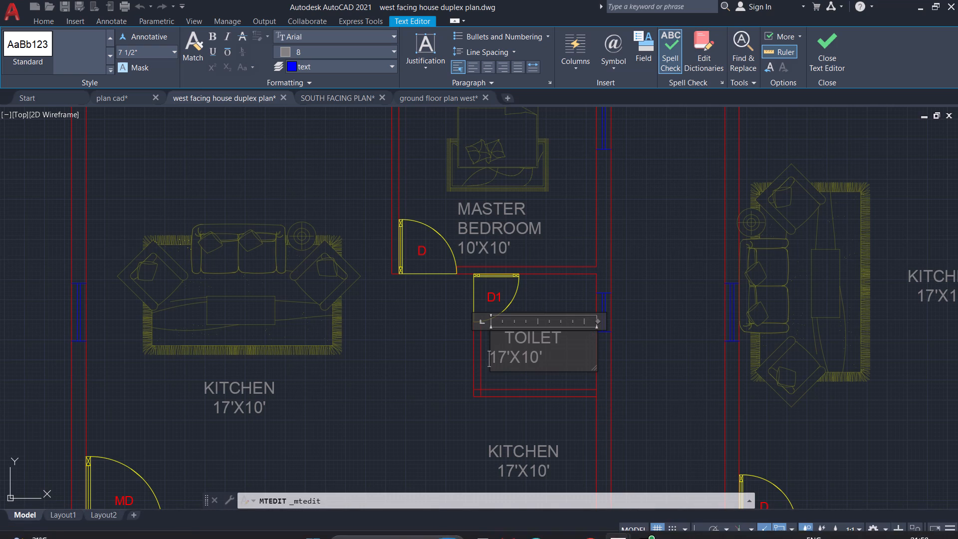
Remove the leading spaces before TOILET to align the name flush with its size line.
left_click(507, 336)
key("BackSpace")
key("BackSpace")
key("BackSpace")
key("BackSpace")
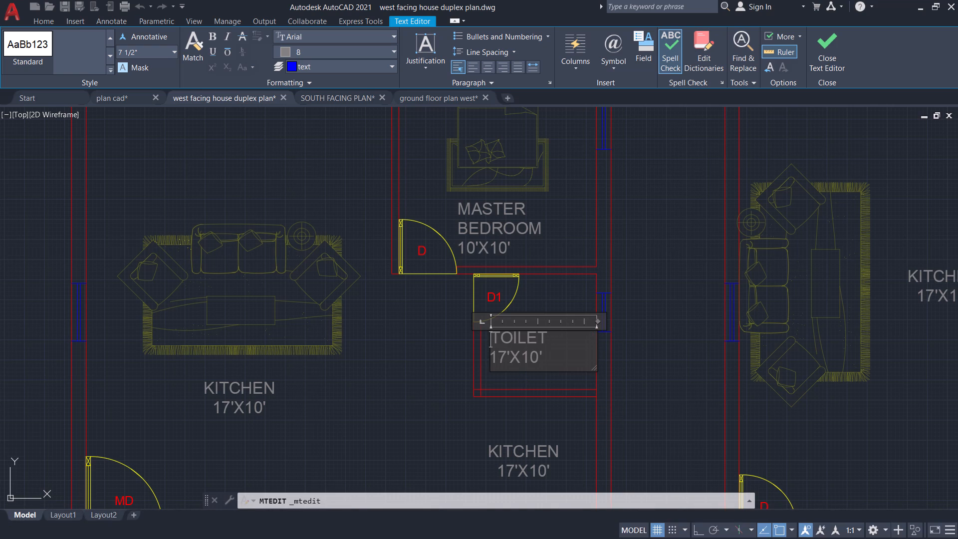
Set the size in the TOILET label to 6'X6' and narrow the label's text frame.
left_click(501, 355)
left_click(507, 355)
key("BackSpace")
key("BackSpace")
key("6")
left_click(534, 354)
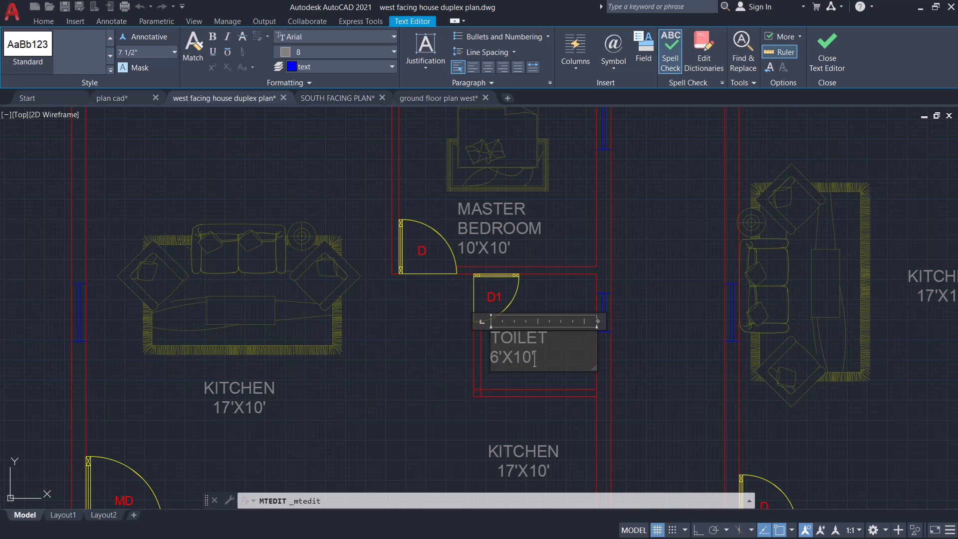
left_click(530, 353)
type("66")
key("BackSpace")
key("BackSpace")
key("BackSpace")
key("BackSpace")
key("6")
left_click_drag(596, 339, 554, 327)
left_click(582, 351)
Move the TOILET label east to the middle of its room.
left_click(520, 341)
key("m")
key("Return")
scroll(520, 341, "up", 2)
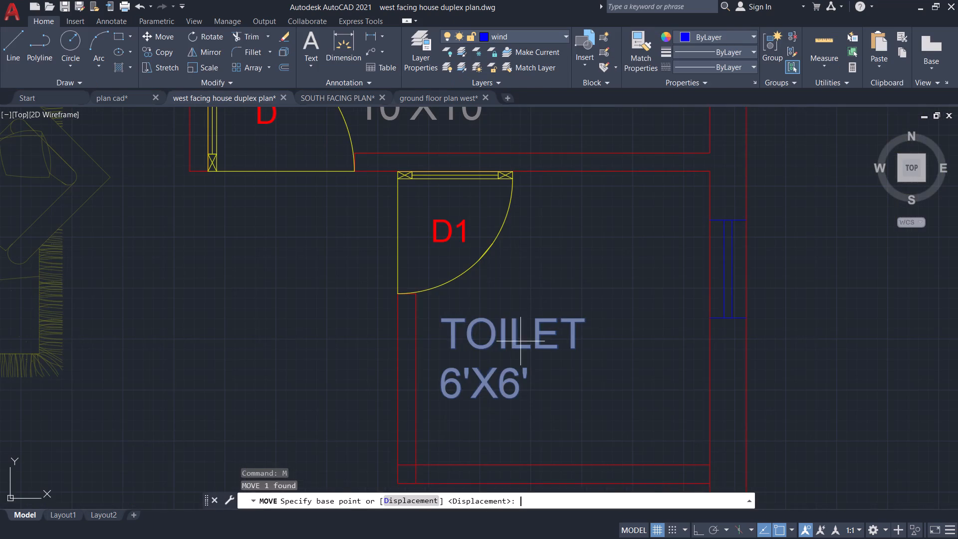
left_click(526, 340)
left_click(591, 342)
Rename the label below the sofa set in the first plan to LIVING ROOM.
scroll(591, 344, "down", 4)
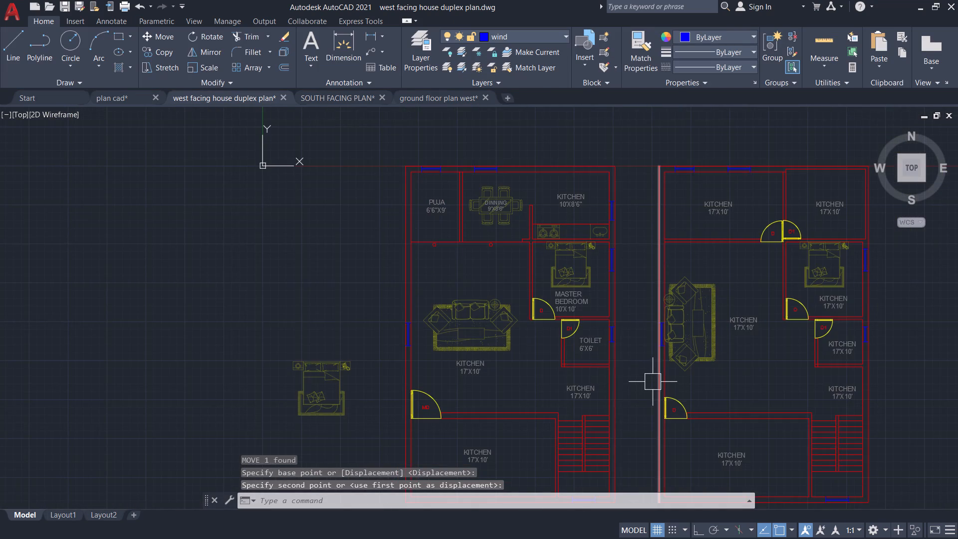
middle_click_drag(652, 381, 696, 295)
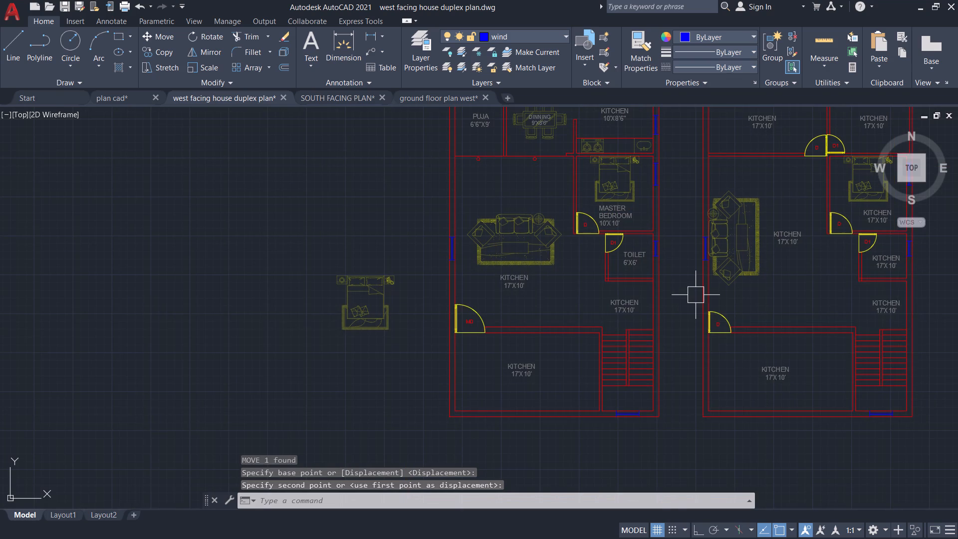
double_click(522, 283)
scroll(531, 279, "up", 2)
left_click_drag(517, 278, 448, 267)
type("LIVING ROOM")
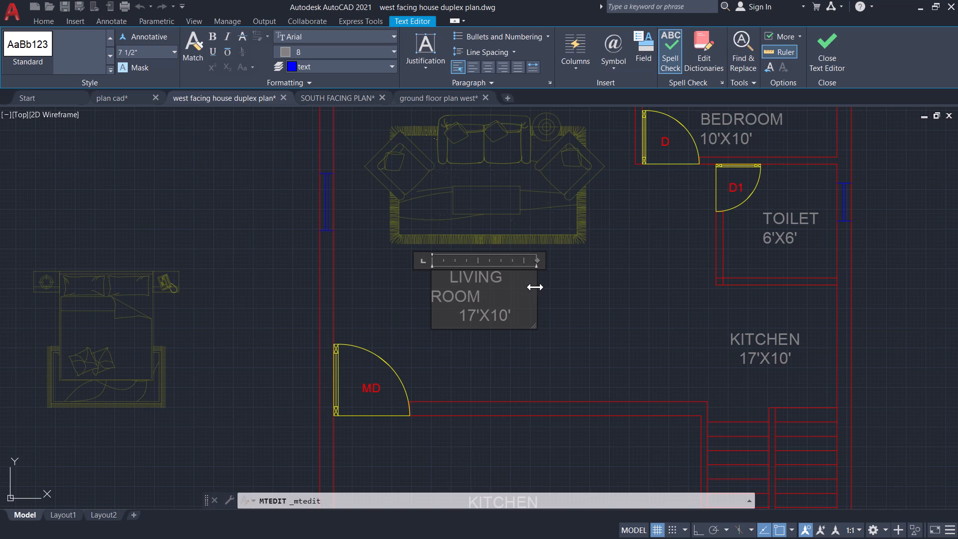
Widen the LIVING ROOM label's text frame to fit the name on one line, and centre the size line under it with leading spaces.
left_click_drag(535, 287, 575, 283)
left_click(457, 295)
key("space")
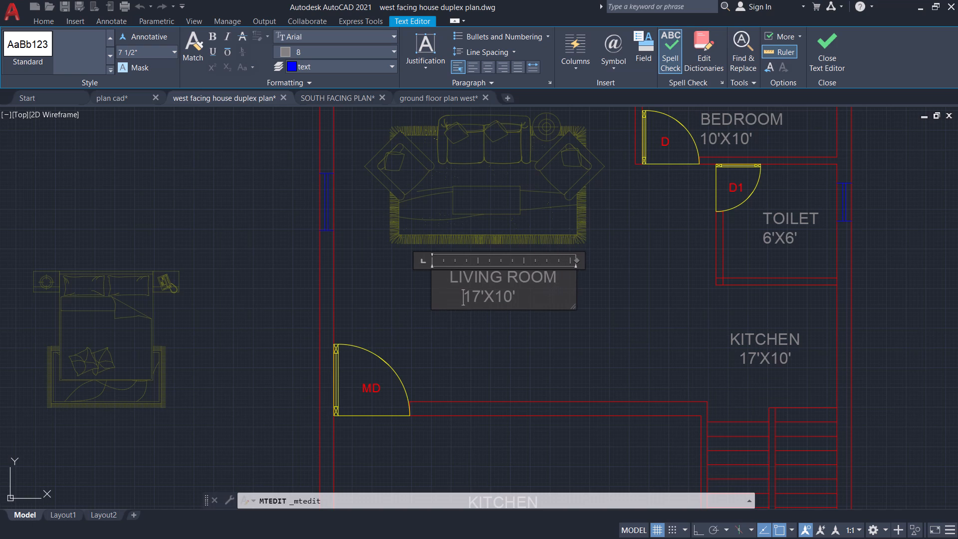
key("space")
key("space")
left_click(514, 320)
Set the size in the LIVING ROOM label to 16'X23'3" and trim a leading space from the size line.
double_click(494, 294)
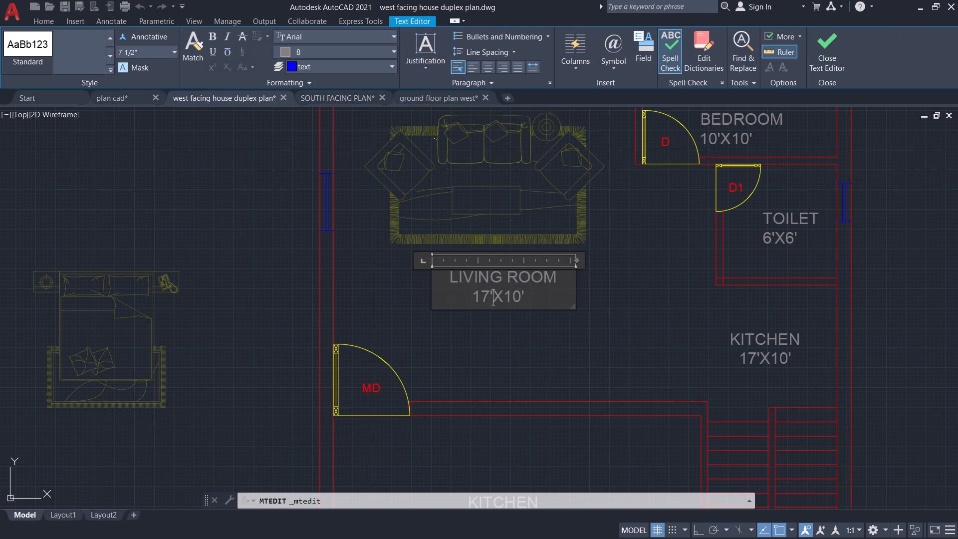
left_click(492, 295)
left_click(489, 295)
key("BackSpace")
key("6")
scroll(510, 298, "up", 1)
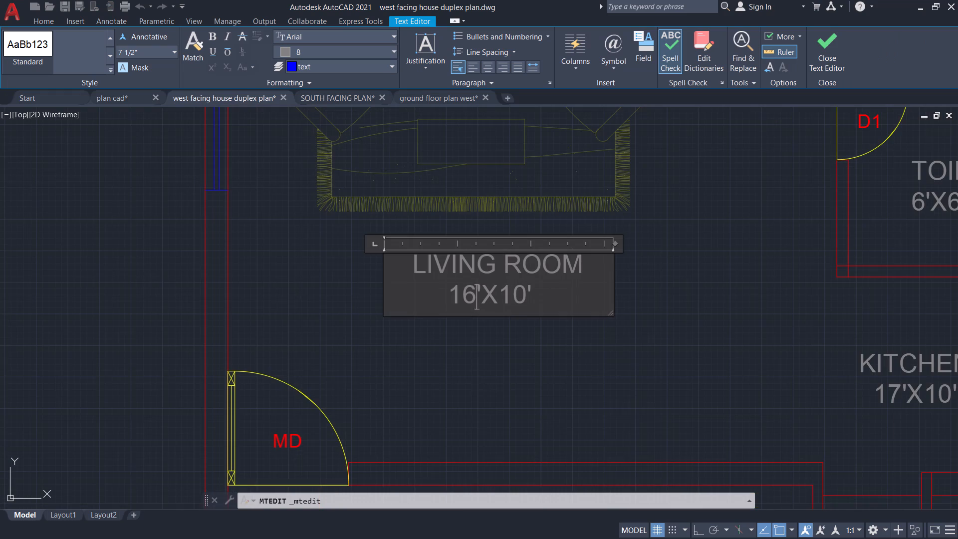
left_click(524, 292)
key("BackSpace")
key("BackSpace")
type("23")
key("Right")
type("3\"")
left_click(451, 296)
key("BackSpace")
left_click(517, 364)
Rename the KITCHEN label between the toilet and the staircase in the first plan to LOBBY, trimming its leading spaces.
scroll(565, 346, "down", 2)
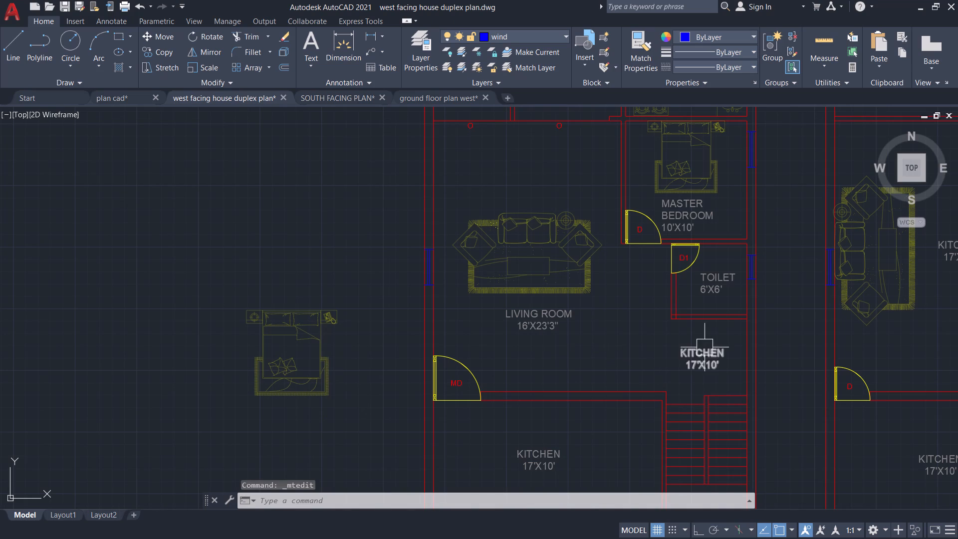
scroll(706, 377, "up", 2)
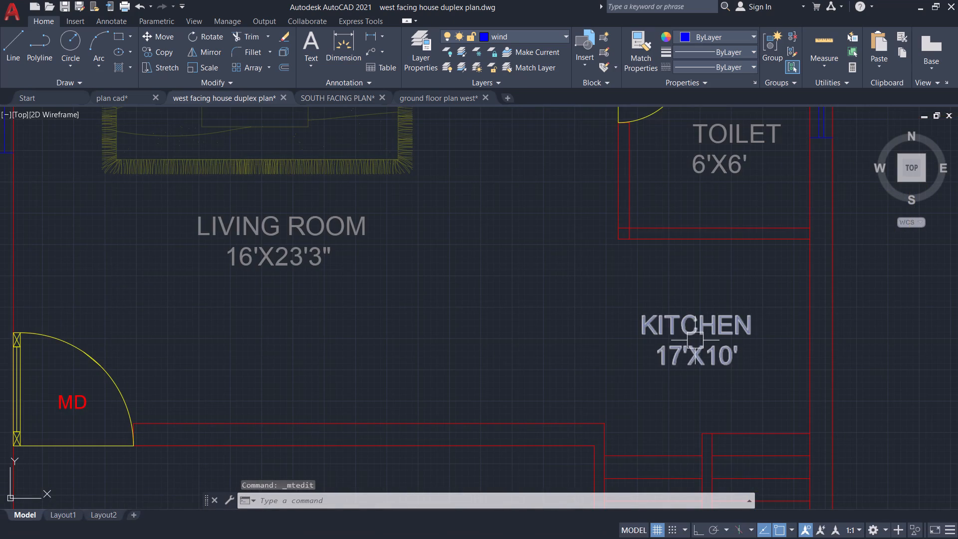
double_click(696, 340)
left_click_drag(756, 321, 640, 321)
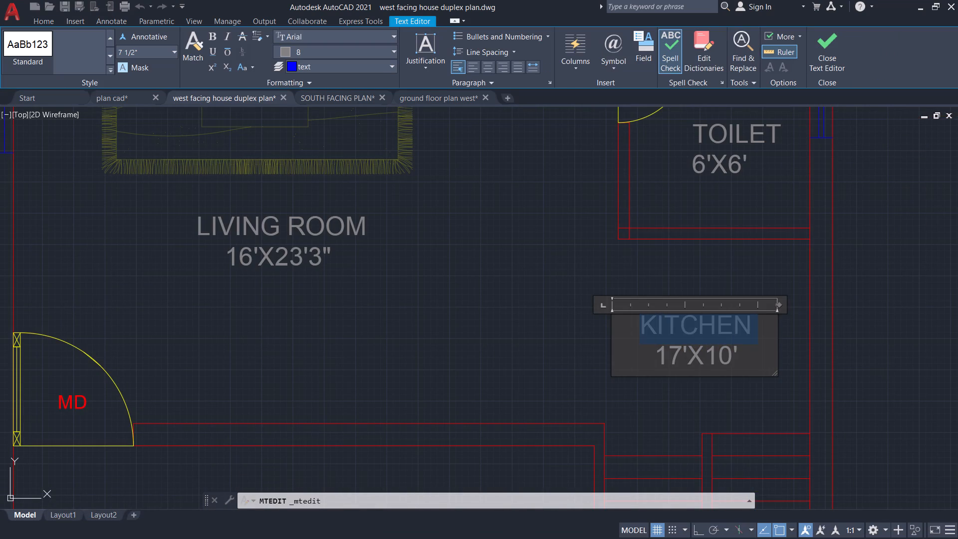
type("LOBBY")
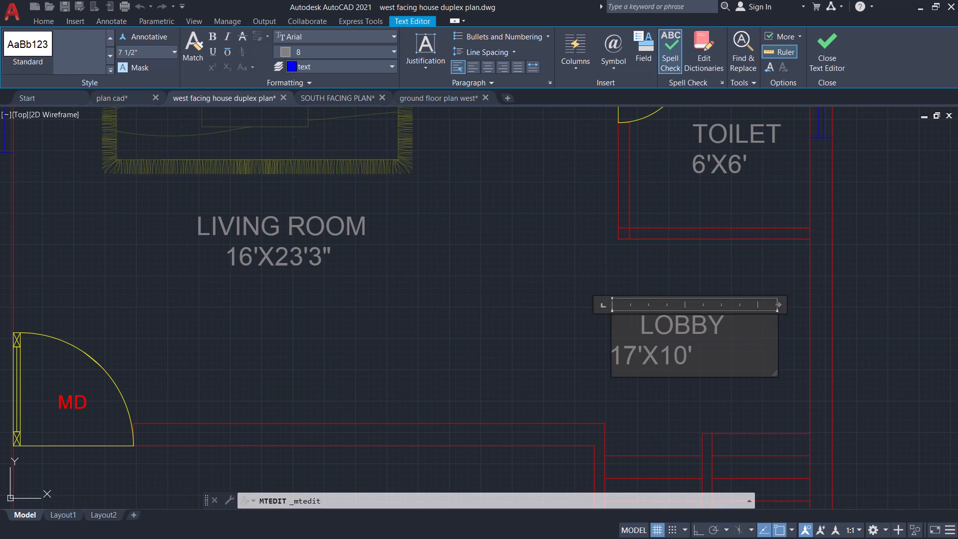
left_click(637, 323)
key("BackSpace")
key("BackSpace")
key("BackSpace")
key("BackSpace")
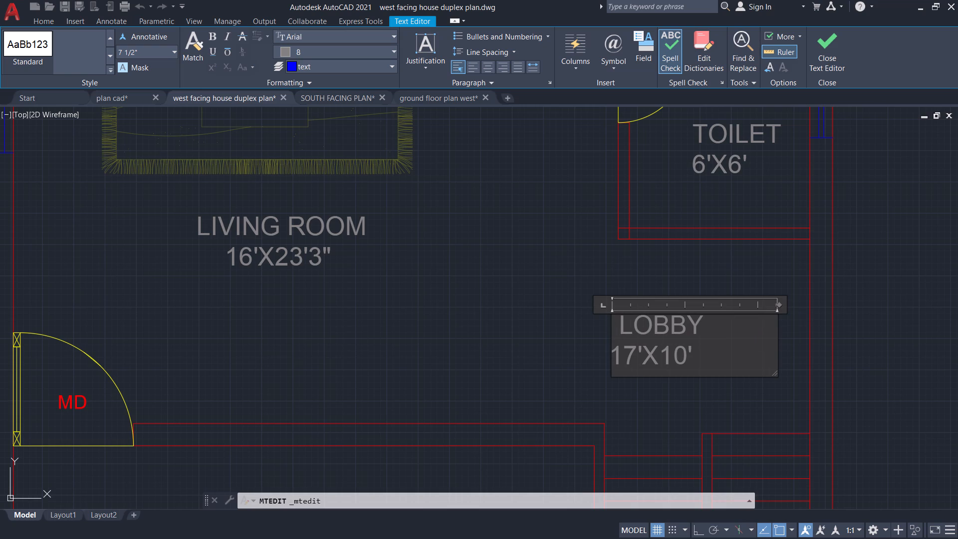
Set the size in the LOBBY label to 6'6"X6'2".
left_click(630, 351)
key("Right")
key("BackSpace")
key("BackSpace")
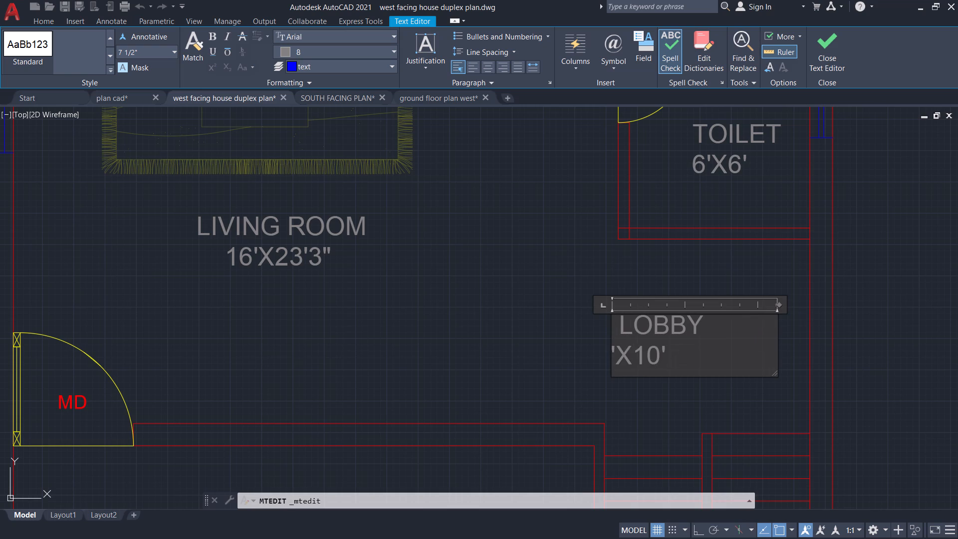
key("6")
key("Right")
type("6\"")
key("Right")
key("Right")
key("Right")
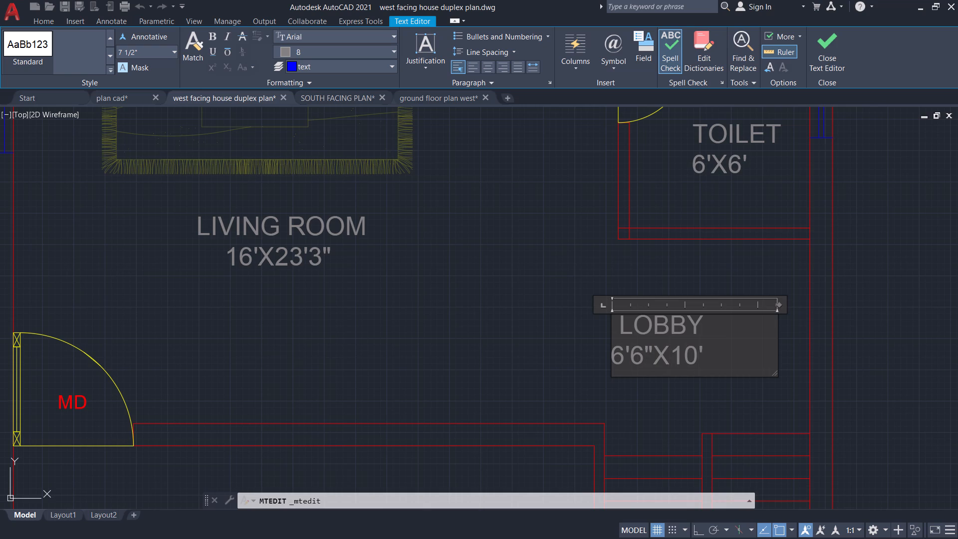
key("BackSpace")
key("BackSpace")
key("6")
key("Right")
type("2\"")
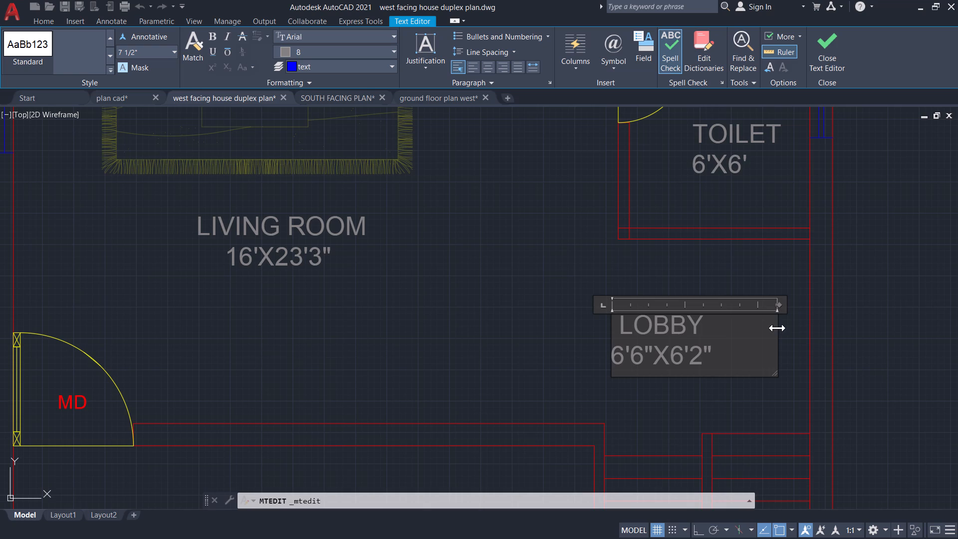
Narrow the LOBBY label's text frame to about 3'-7" wide.
left_click_drag(777, 328, 719, 318)
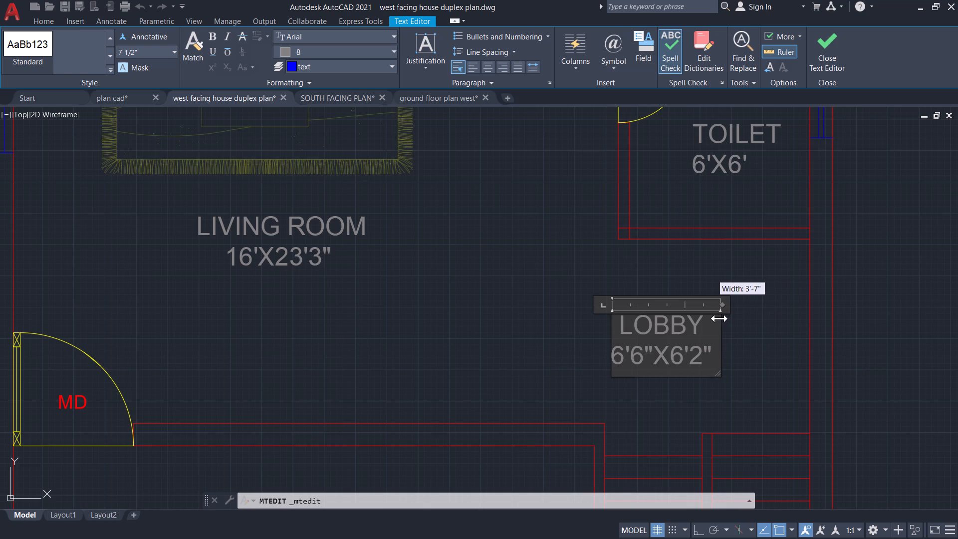
left_click_drag(719, 318, 719, 318)
left_click(759, 336)
Move the LOBBY label east to the middle of the space between the toilet and the staircase.
scroll(735, 347, "down", 1)
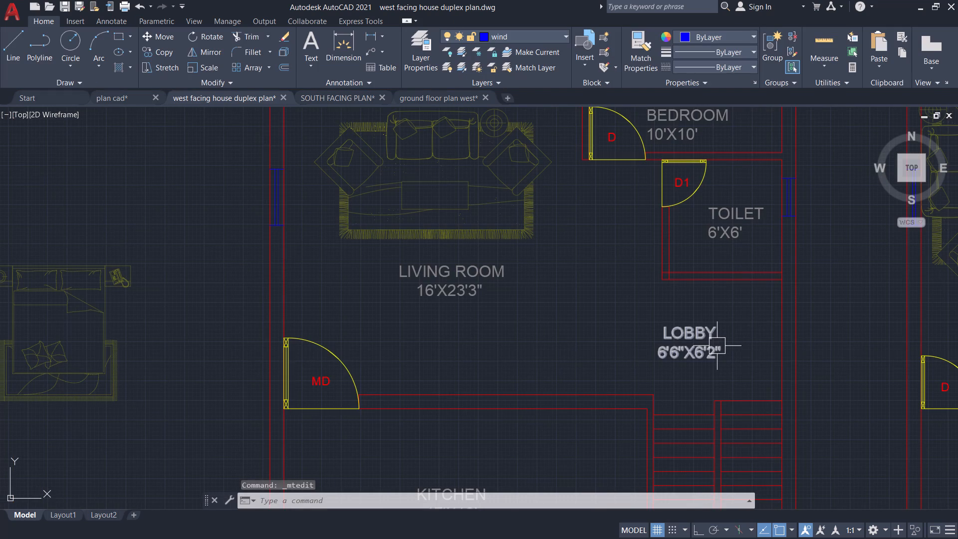
left_click(717, 345)
key("m")
key("Return")
scroll(717, 345, "down", 1)
scroll(717, 345, "up", 3)
left_click(687, 331)
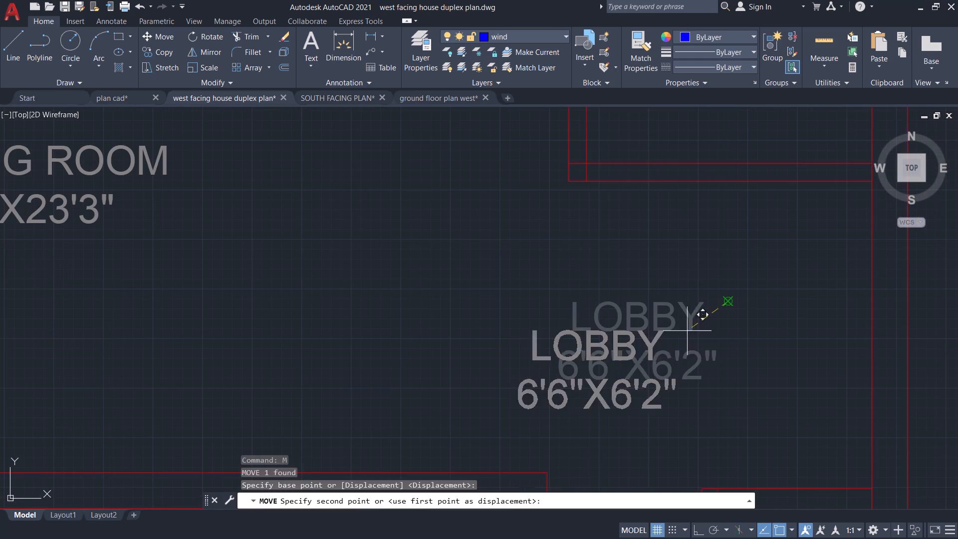
left_click(823, 302)
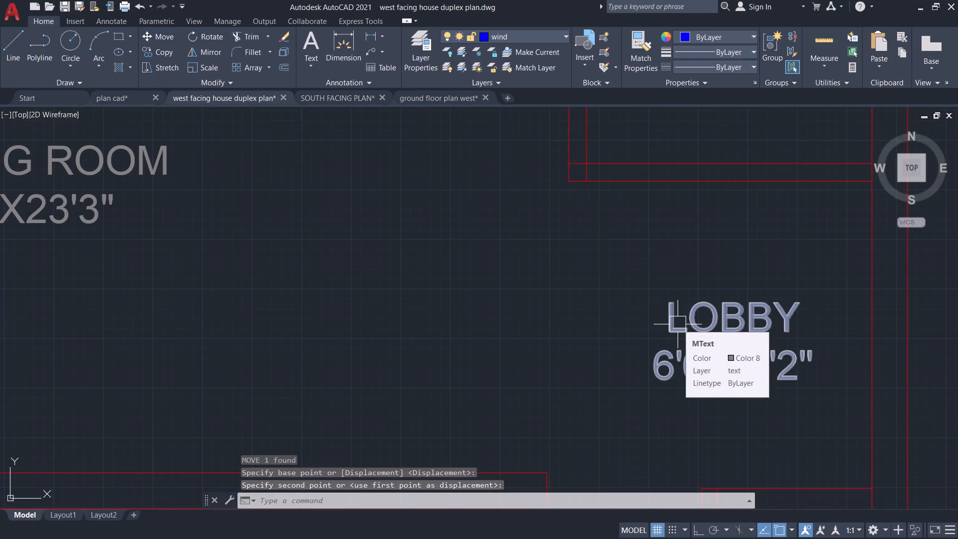
Move the LIVING ROOM label slightly west so it sits centred below the sofa set.
scroll(678, 324, "down", 3)
scroll(591, 316, "down", 2)
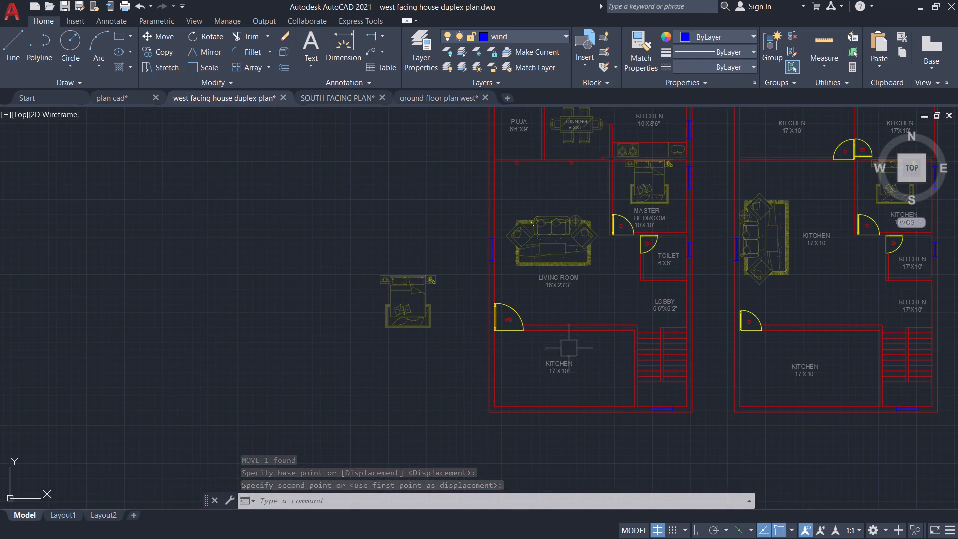
scroll(569, 348, "up", 1)
scroll(554, 285, "up", 1)
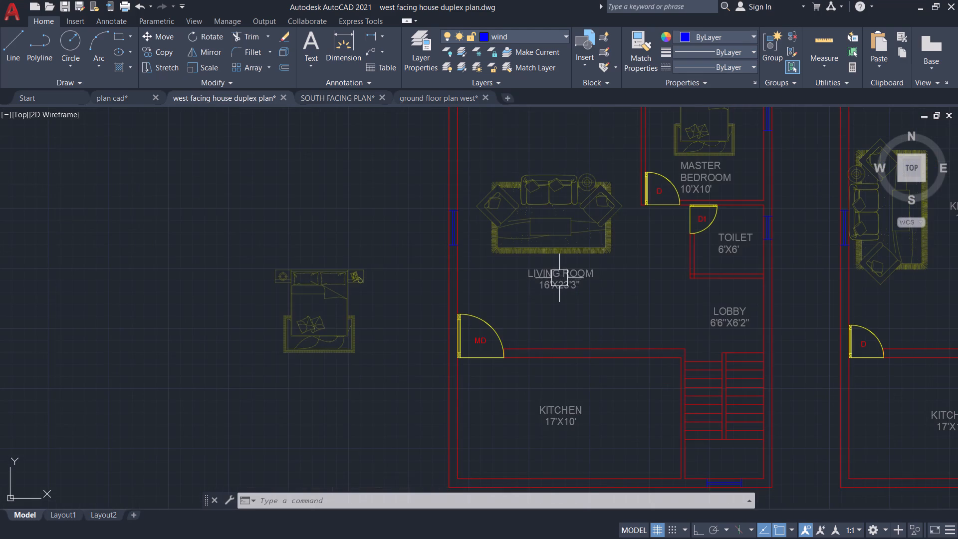
scroll(562, 274, "up", 2)
left_click(560, 275)
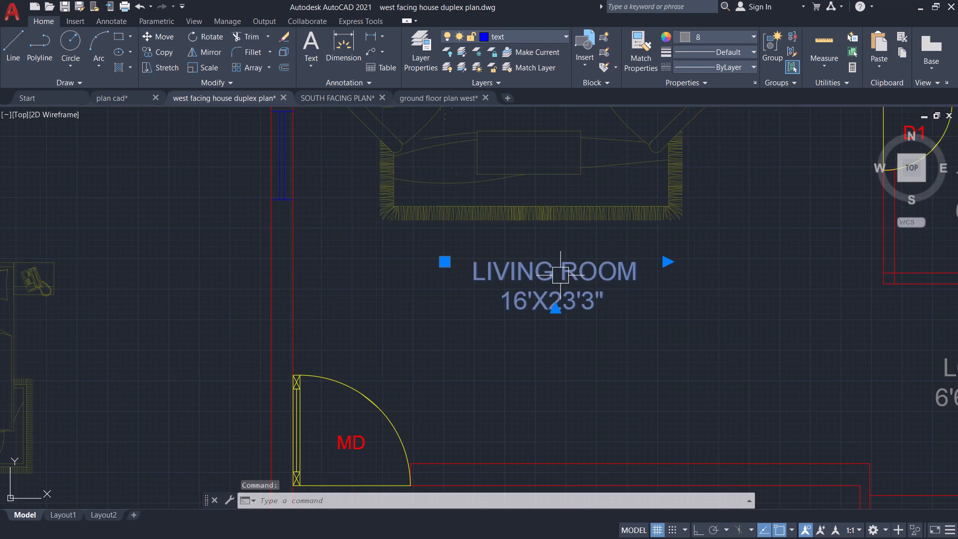
key("m")
key("Return")
scroll(560, 275, "up", 1)
left_click(560, 275)
left_click_drag(529, 277, 524, 276)
left_click(476, 276)
Rename the KITCHEN label in the room south of the living room in the first plan to PORTICO.
scroll(480, 276, "down", 5)
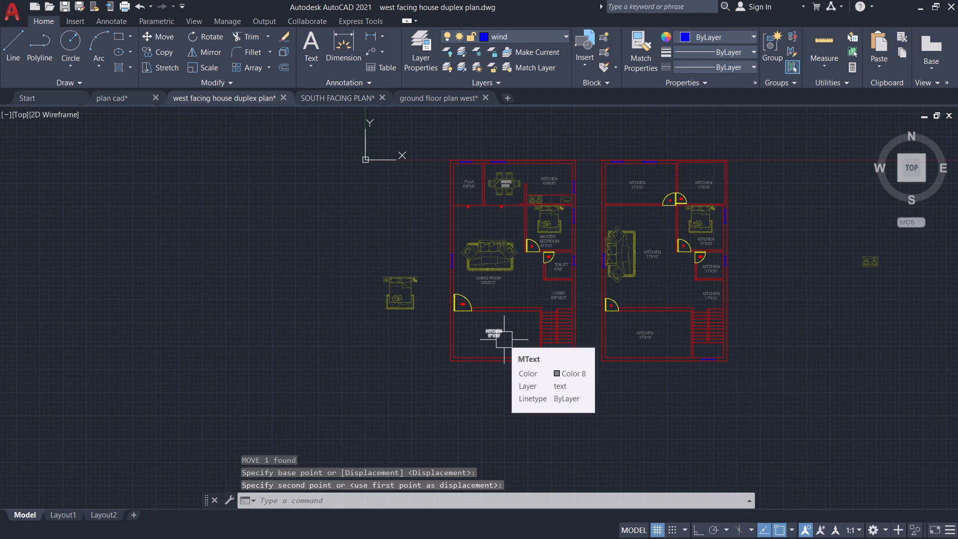
scroll(497, 341, "up", 3)
double_click(477, 317)
left_click_drag(505, 314, 493, 312)
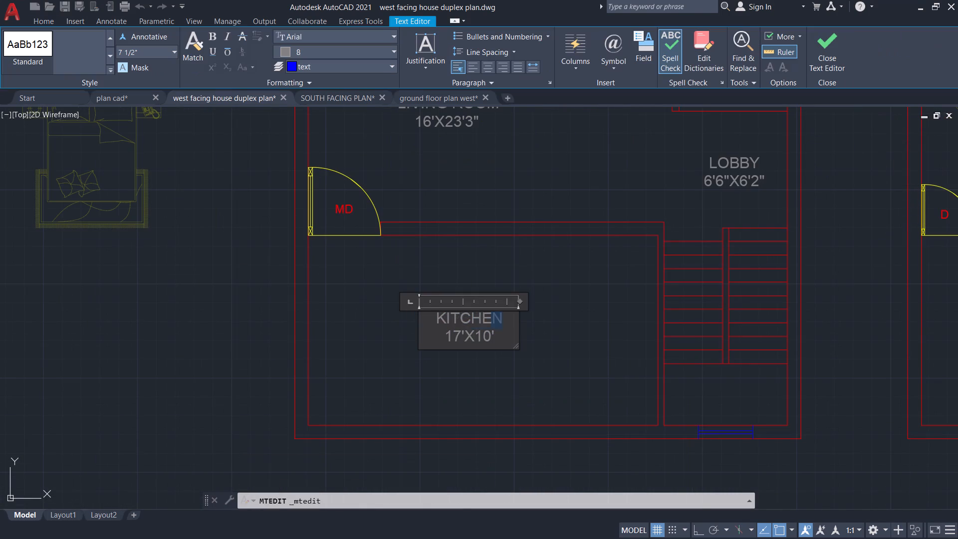
left_click_drag(493, 312, 429, 306)
type("PORTICO")
Set the size in the PORTICO label to 19'6"X10'6".
scroll(508, 315, "up", 2)
left_click(382, 357)
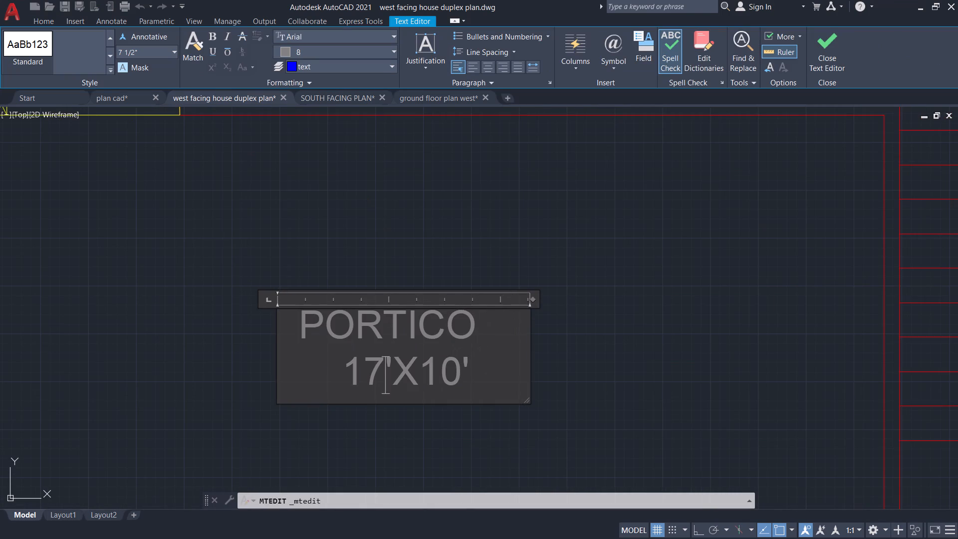
key("BackSpace")
key("9")
key("Right")
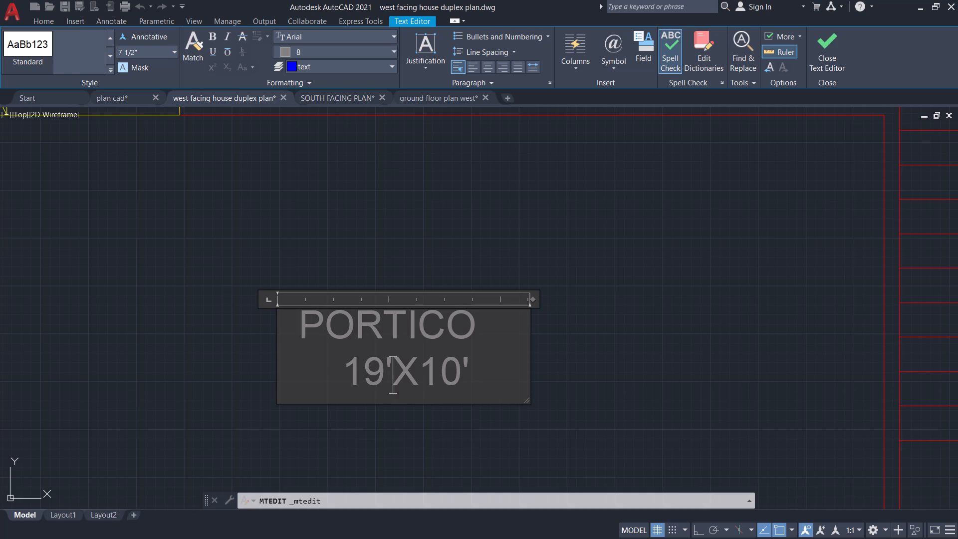
key("6")
key("shift+quotedbl")
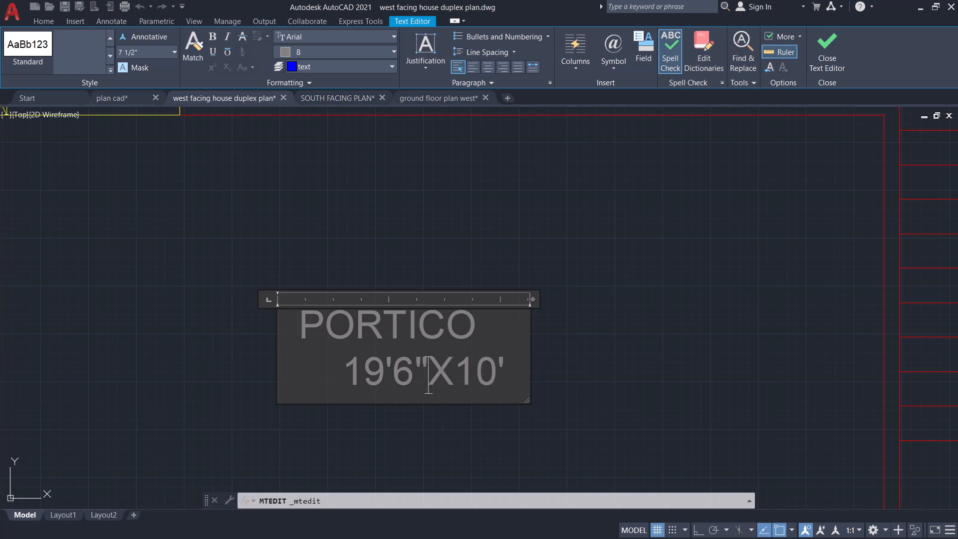
left_click(515, 367)
key("6")
key("shift+quotedbl")
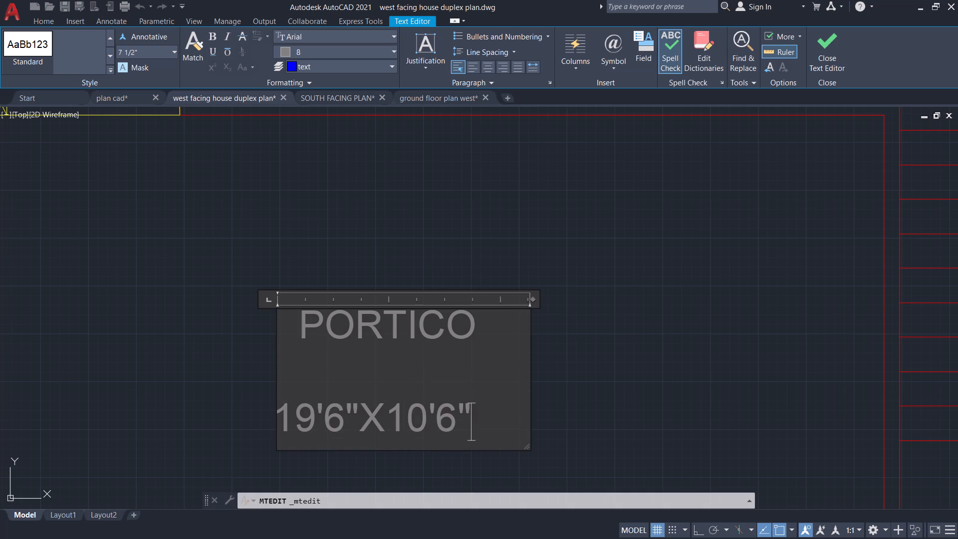
Align the PORTICO label's size line under the name by trimming its leading spaces, and fit the text frame to about 4'-6" wide.
left_click_drag(529, 340, 560, 339)
left_click(346, 372)
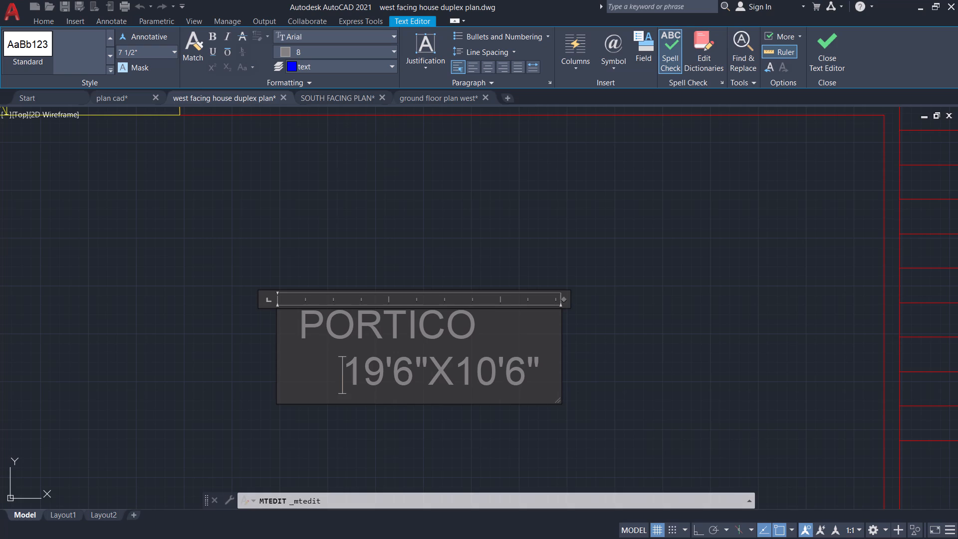
key("BackSpace")
key("BackSpace")
key("BackSpace")
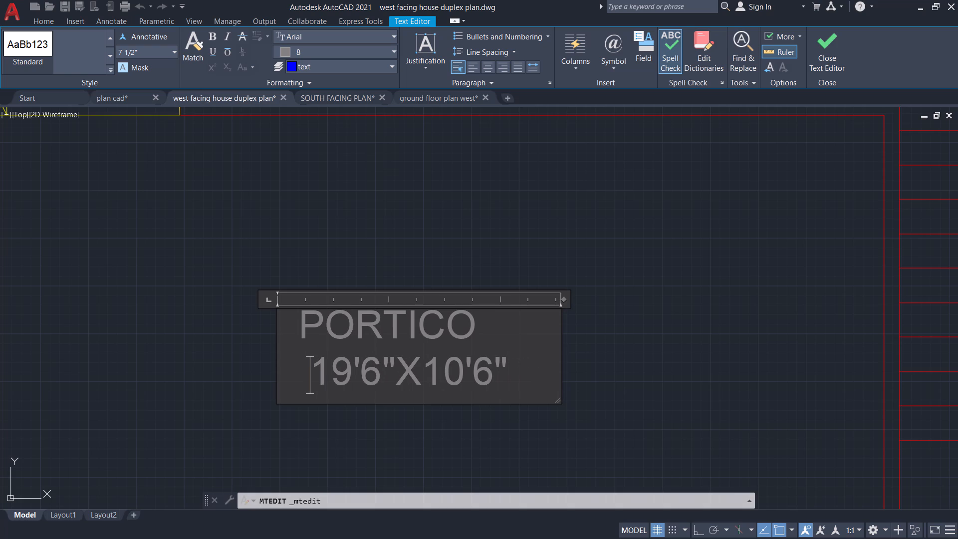
key("BackSpace")
key("BackSpace")
key("BackSpace")
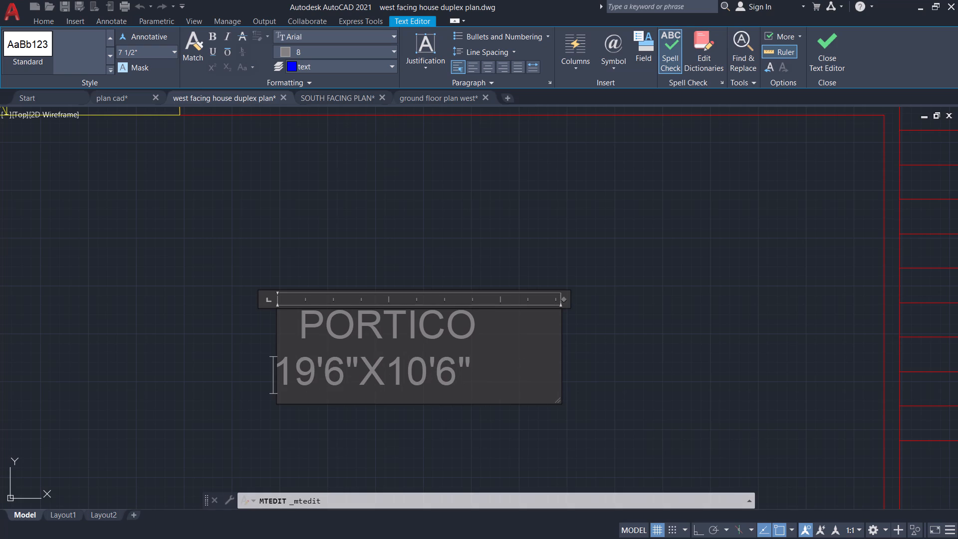
left_click_drag(561, 344, 486, 332)
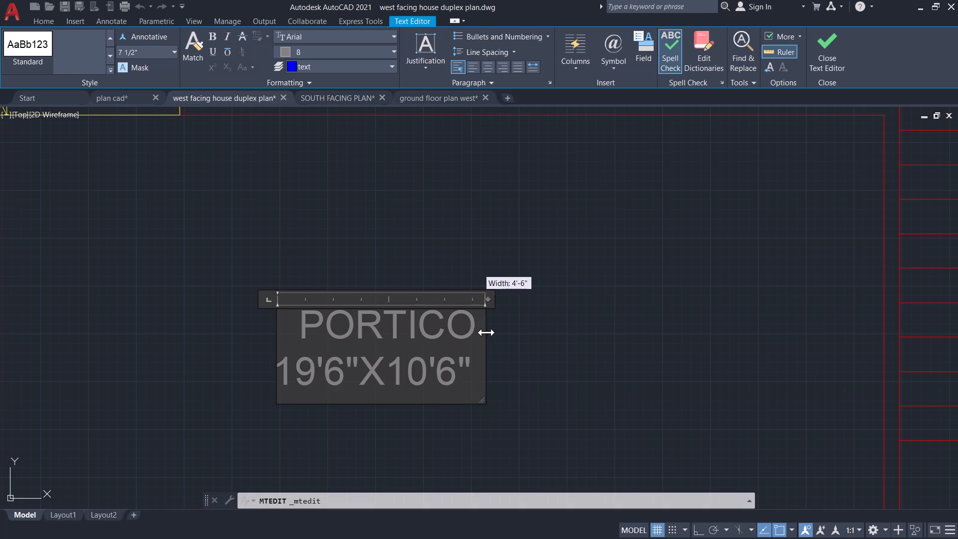
left_click_drag(486, 332, 487, 333)
key("space")
left_click(515, 372)
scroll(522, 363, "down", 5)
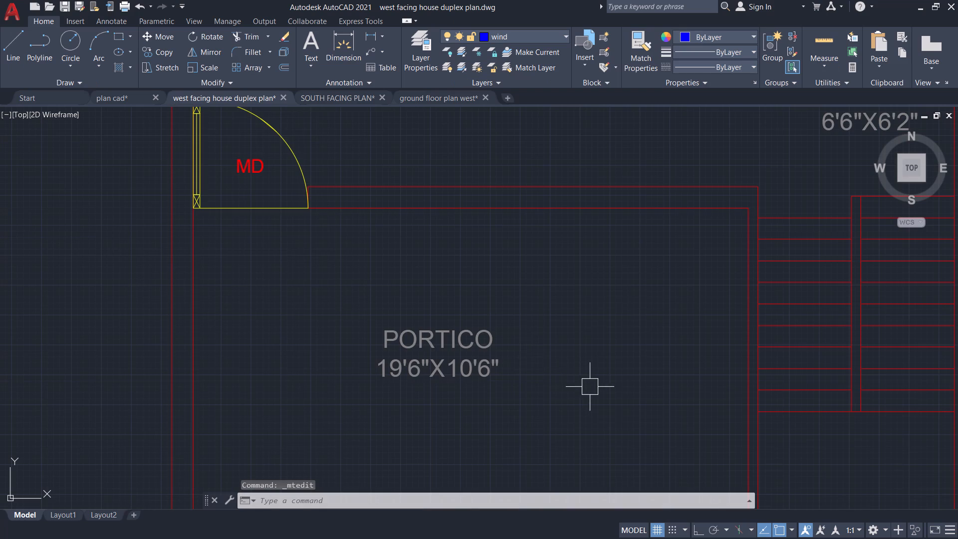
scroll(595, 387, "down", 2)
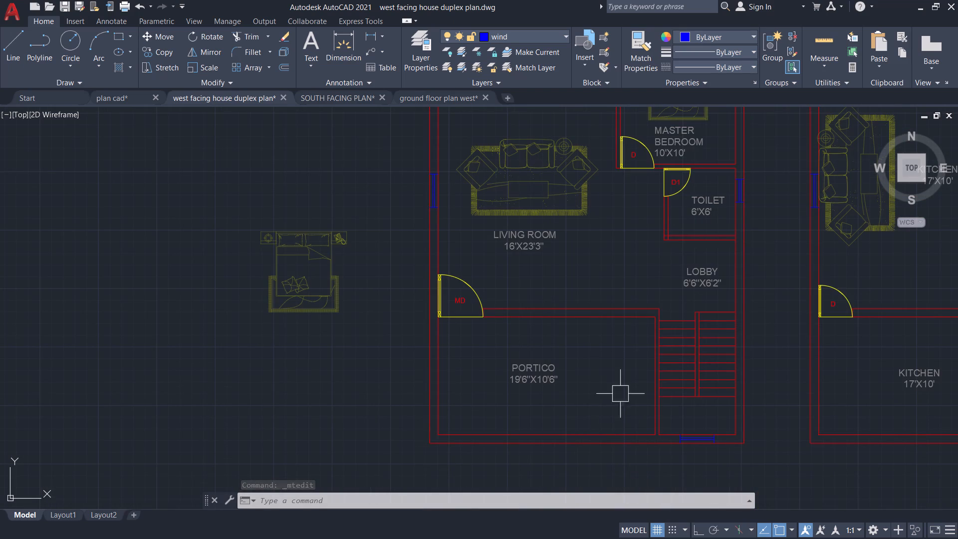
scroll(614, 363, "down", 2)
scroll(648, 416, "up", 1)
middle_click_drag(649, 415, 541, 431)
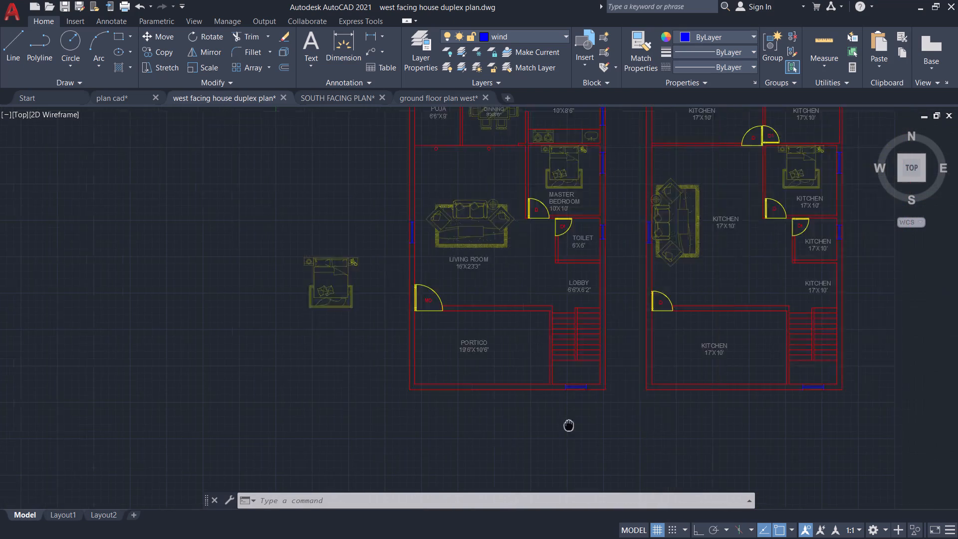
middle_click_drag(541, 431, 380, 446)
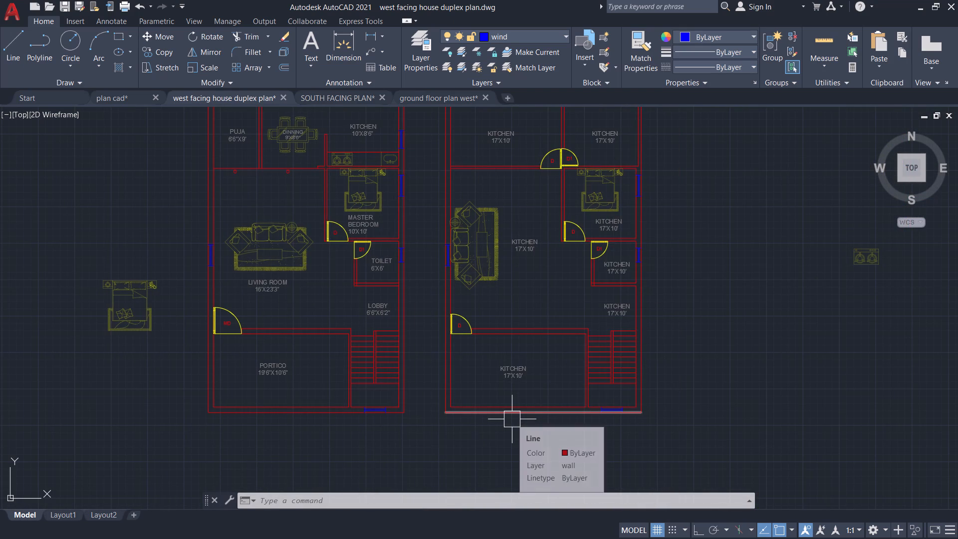
On the wall layer, draw a short line across the PORTICO's south wall, about 9'-8" east of the inner west wall line.
middle_click_drag(341, 437, 409, 425)
scroll(358, 386, "up", 2)
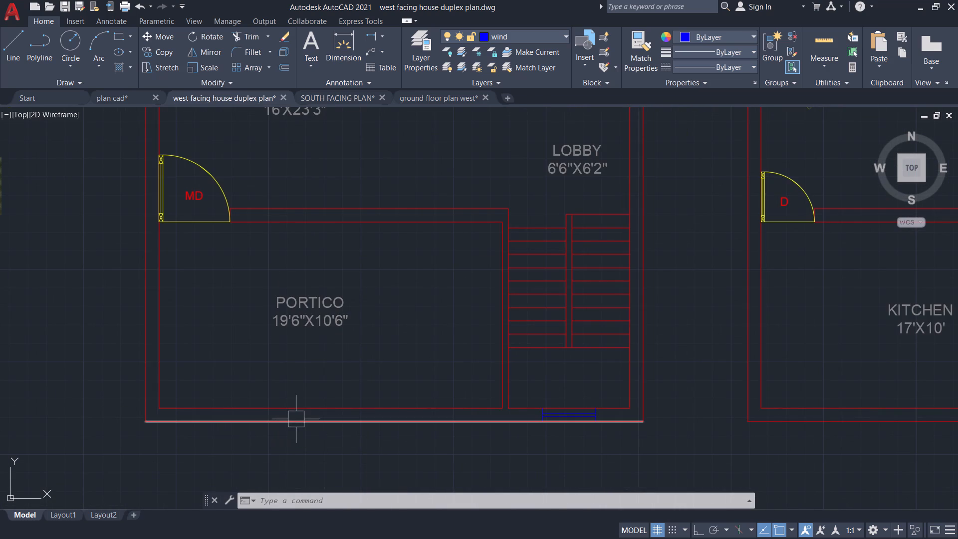
left_click(541, 30)
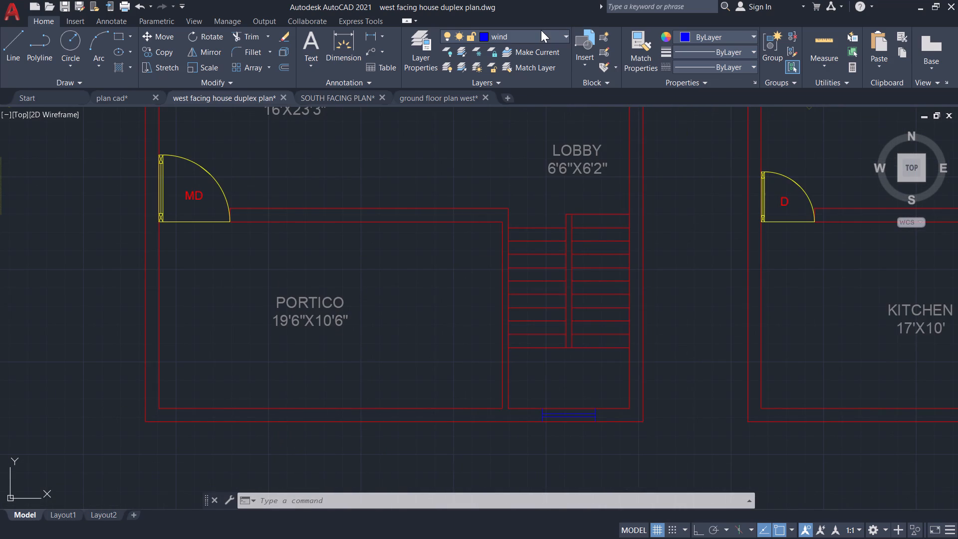
left_click(503, 126)
key("l")
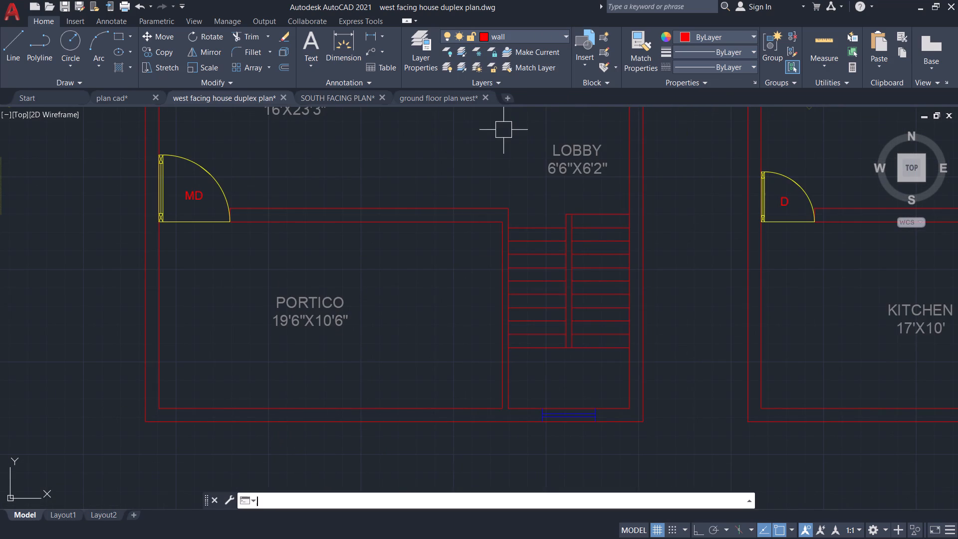
key("Return")
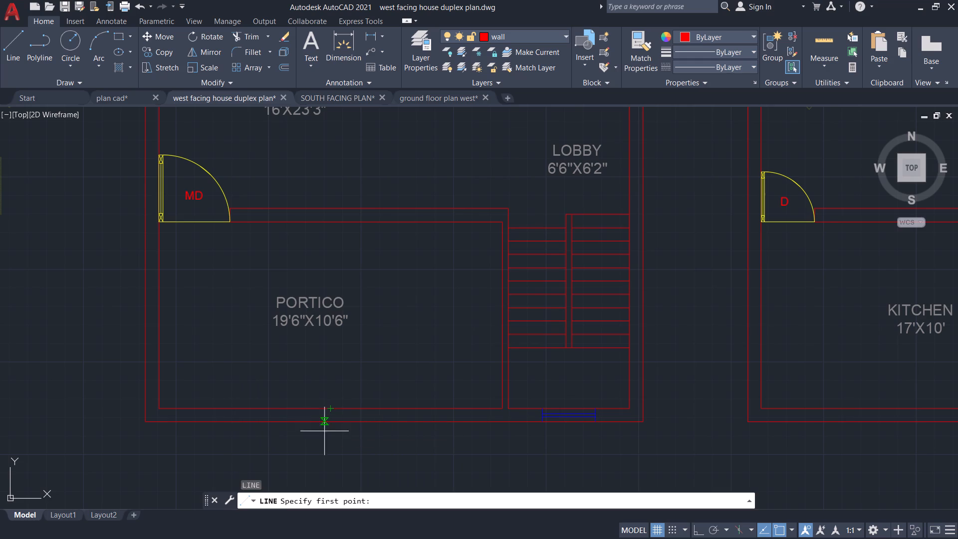
left_click(331, 422)
left_click(332, 408)
key("Escape")
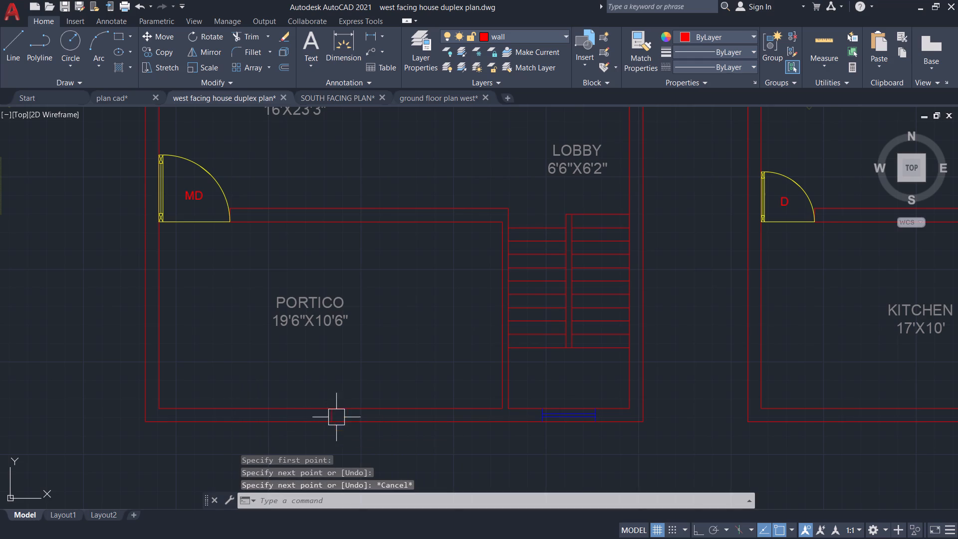
Trim the inner line of the PORTICO's south wall west of the short cross line, keeping the outer line.
type("TR")
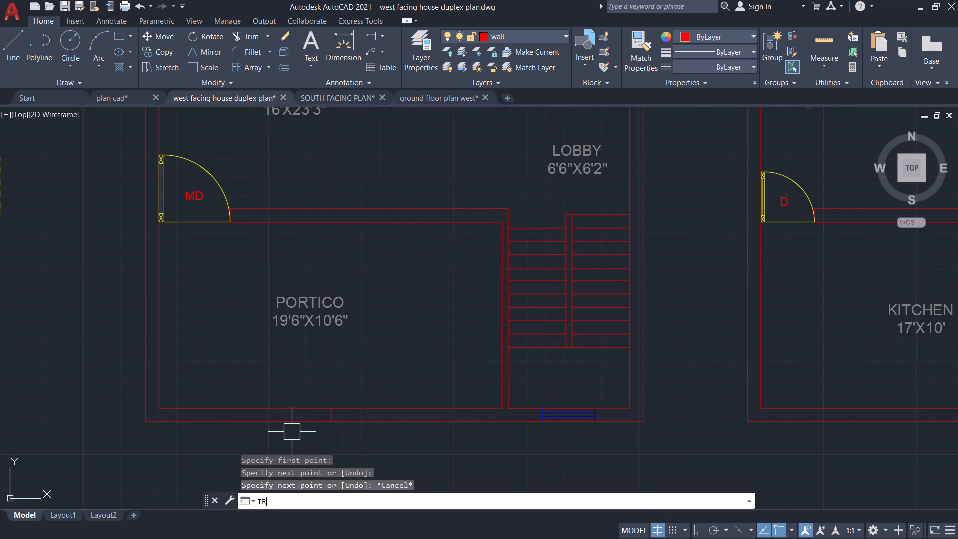
key("Return")
key("Return")
left_click(257, 409)
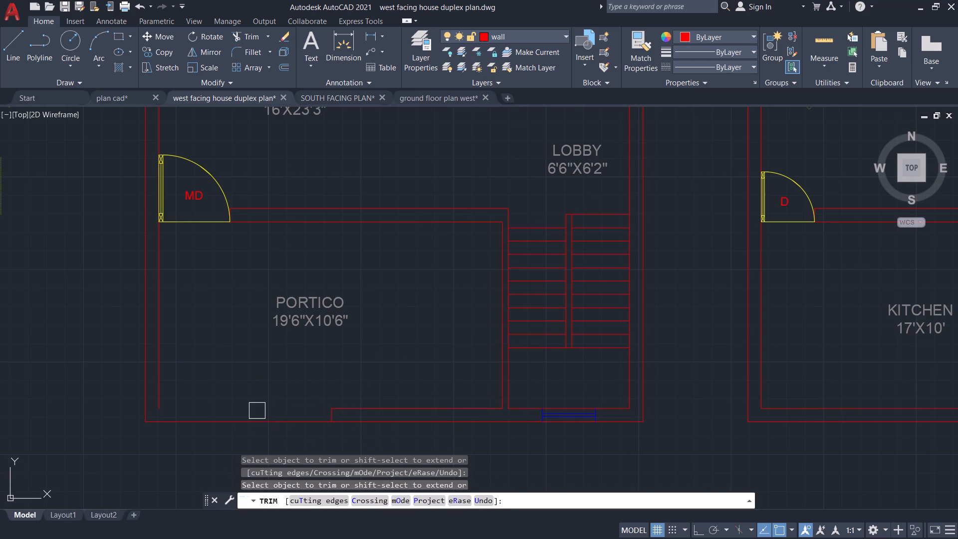
left_click(256, 416)
key("ctrl+z")
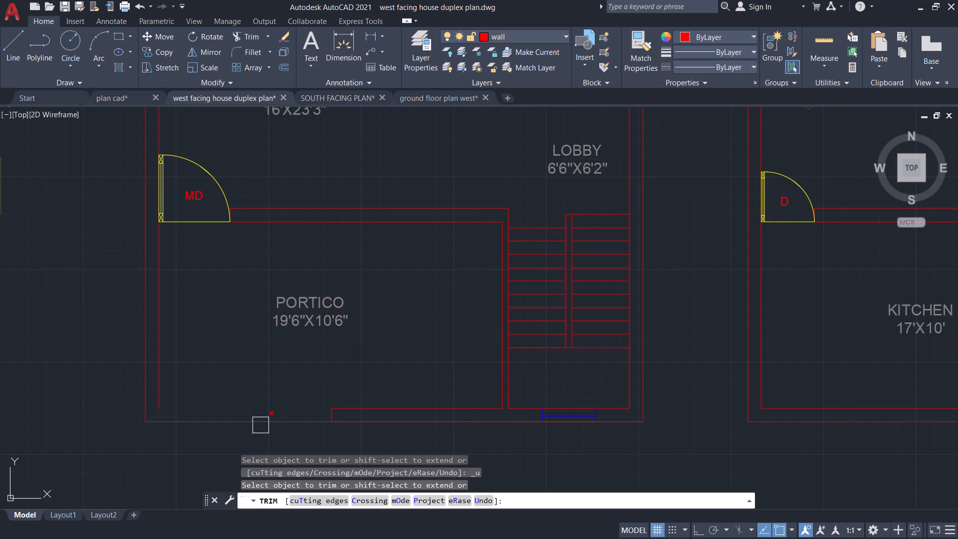
key("Escape")
key("Escape")
Extend the PORTICO's inner west wall line south to the outer south wall line.
type("EXT")
key("e")
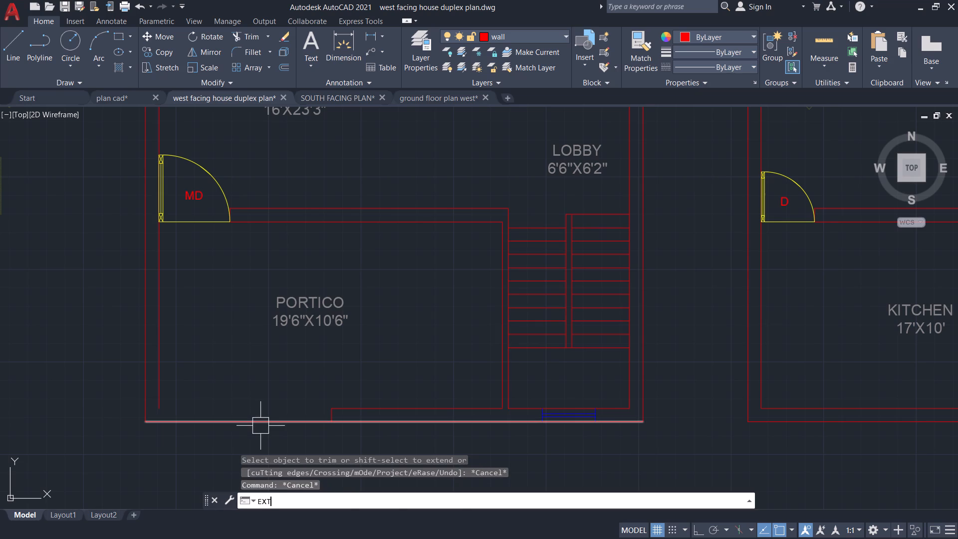
key("Return")
left_click(164, 382)
key("Escape")
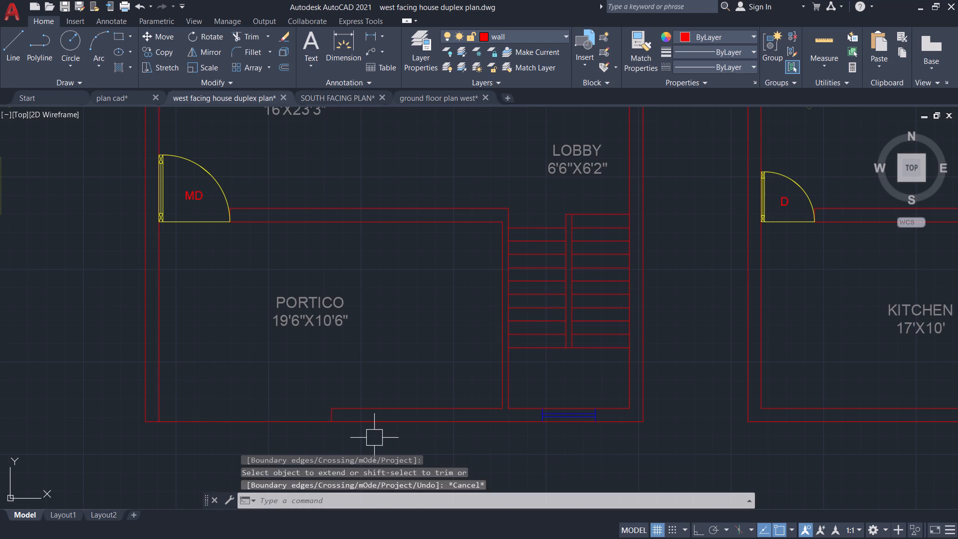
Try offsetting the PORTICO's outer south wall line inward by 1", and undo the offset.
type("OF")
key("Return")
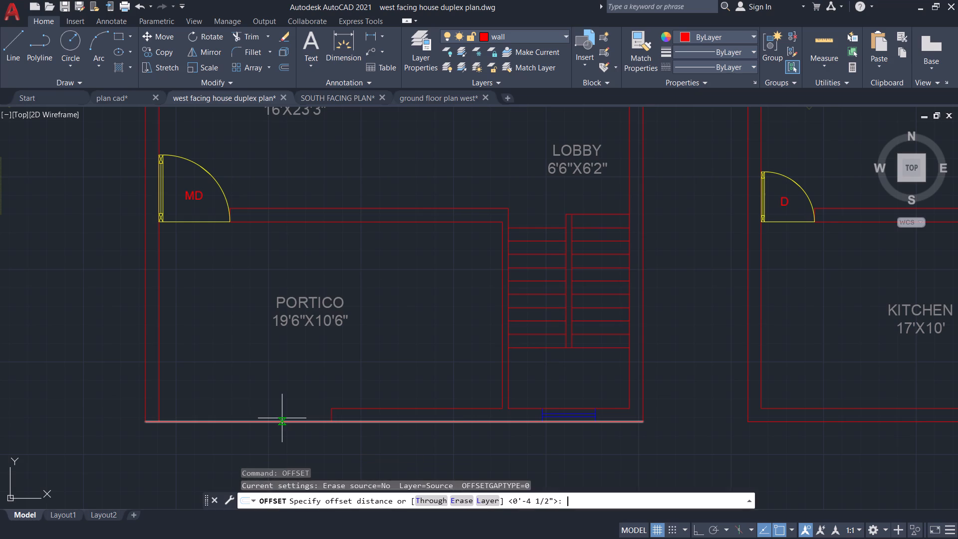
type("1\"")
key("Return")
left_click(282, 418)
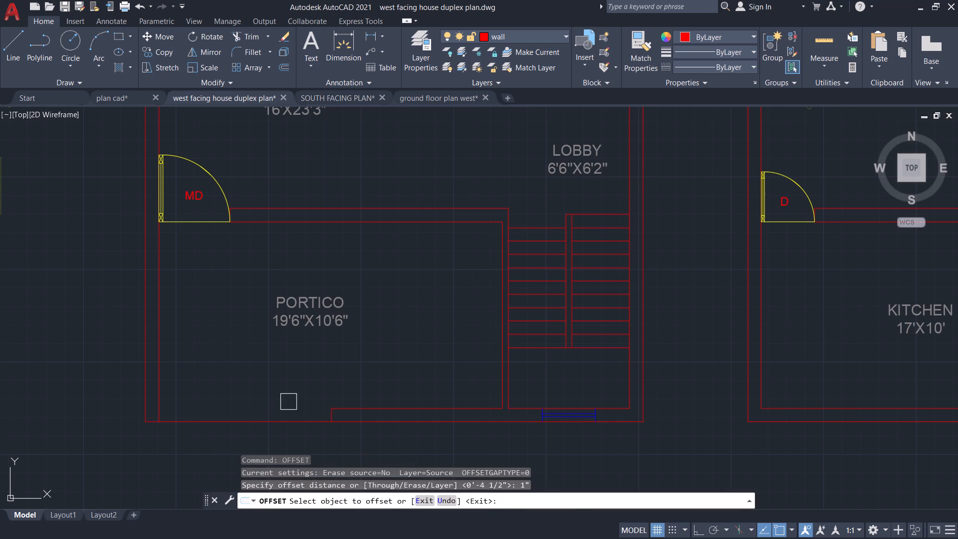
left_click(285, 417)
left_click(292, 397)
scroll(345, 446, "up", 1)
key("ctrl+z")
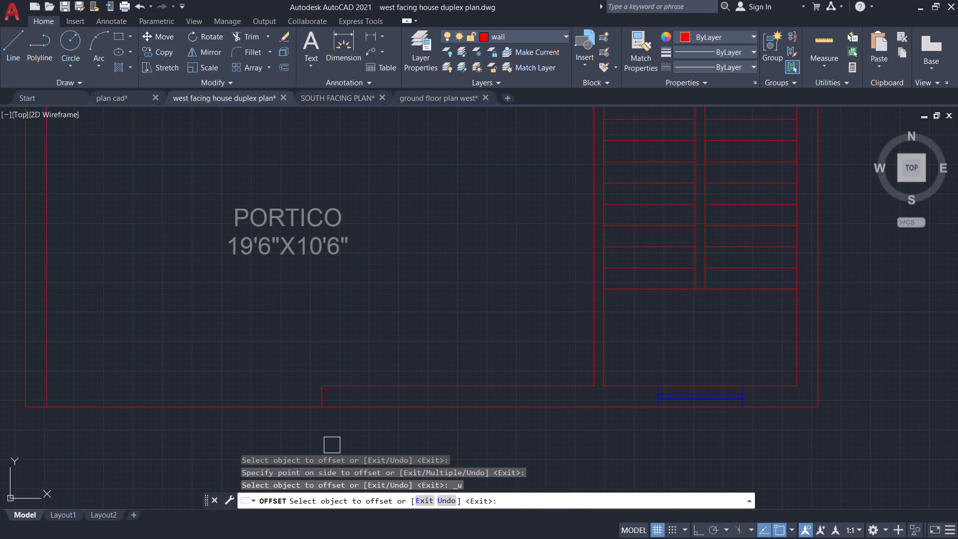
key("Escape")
Offset the first plan's outer south wall line 3" inward.
type("OF")
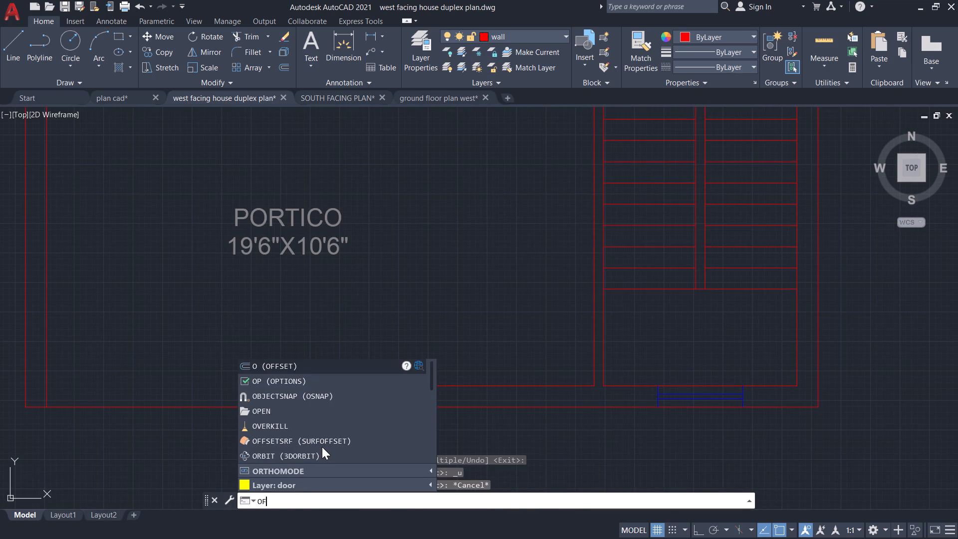
key("Return")
type("3\"")
key("Return")
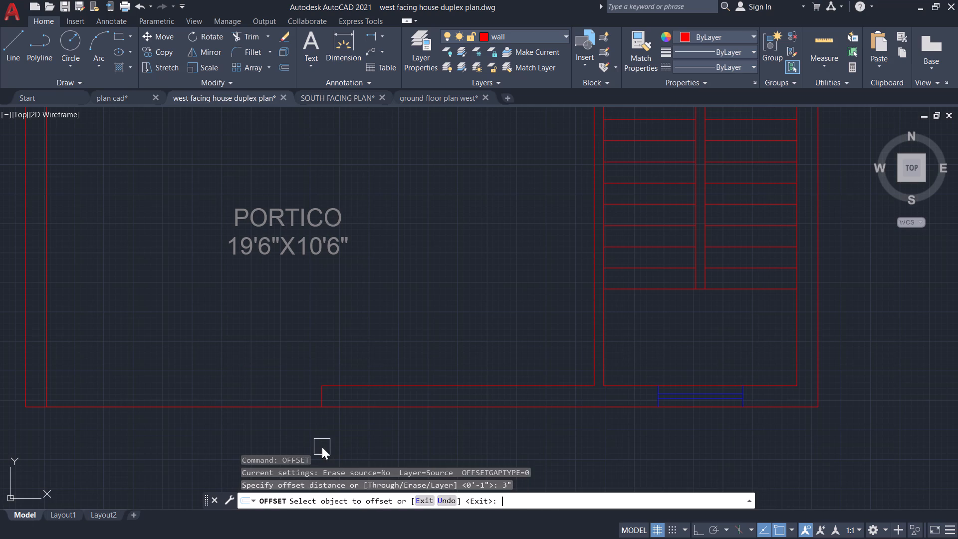
left_click(250, 409)
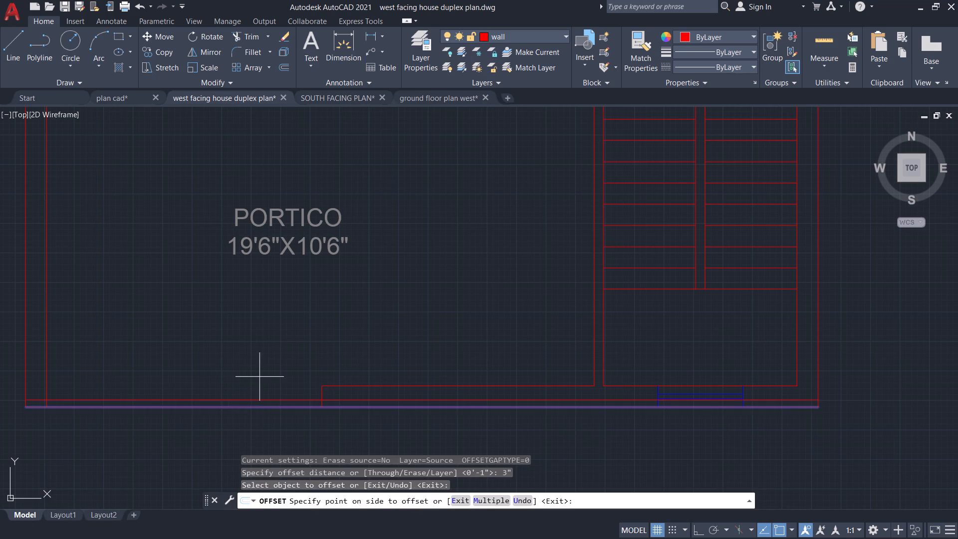
left_click(259, 377)
key("Escape")
Trim the 3" offset line east of the PORTICO opening and erase its leftover piece at the staircase window.
key("t")
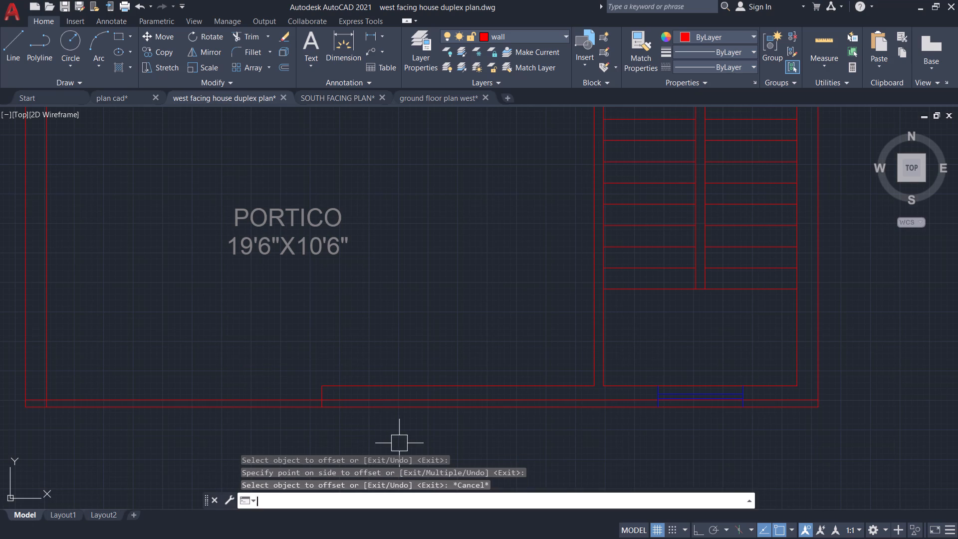
key("r")
key("Return")
key("Return")
left_click(343, 397)
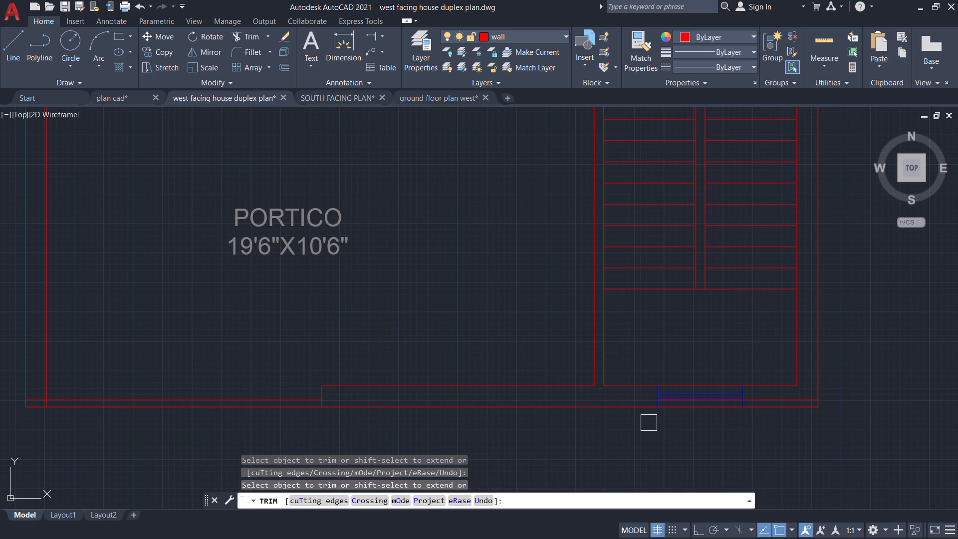
key("Escape")
left_click(788, 398)
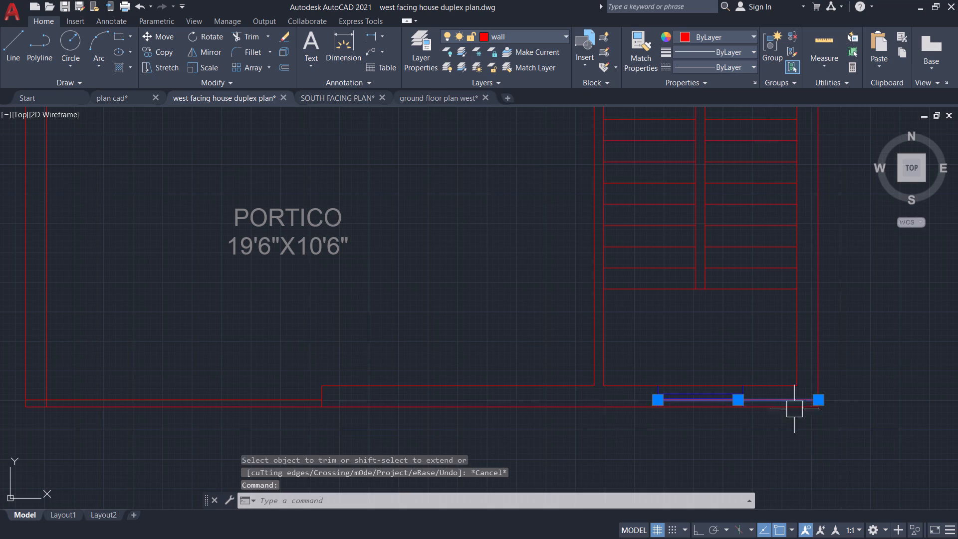
key("Delete")
Trim the stub of the 3" offset line that crosses the PORTICO's west wall at the southwest corner.
scroll(585, 445, "down", 2)
scroll(365, 433, "up", 2)
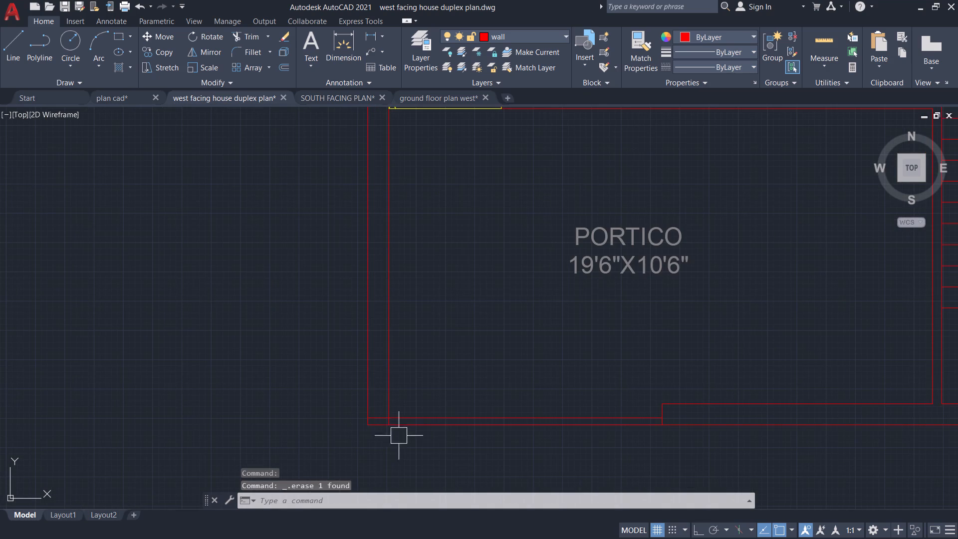
key("t")
key("r")
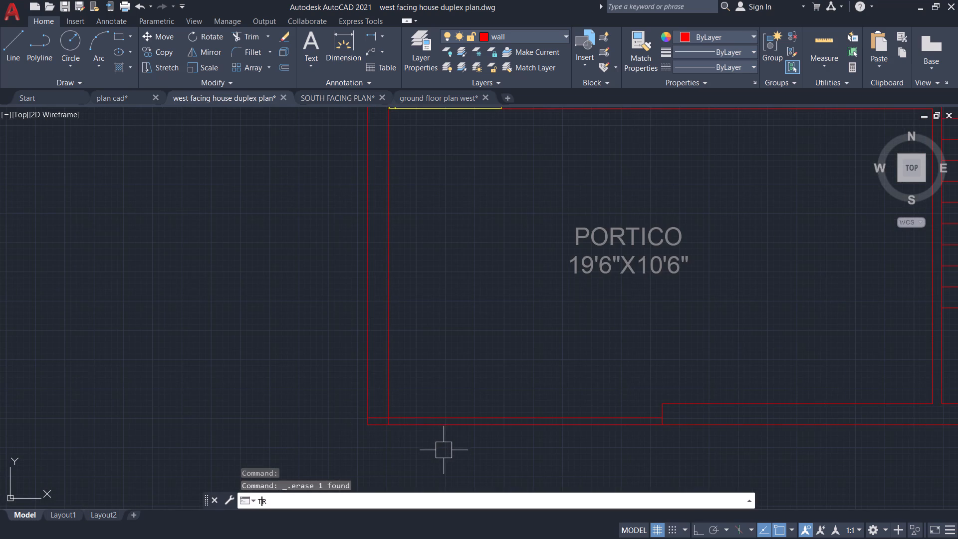
key("Return")
key("Return")
scroll(383, 424, "up", 2)
left_click(373, 406)
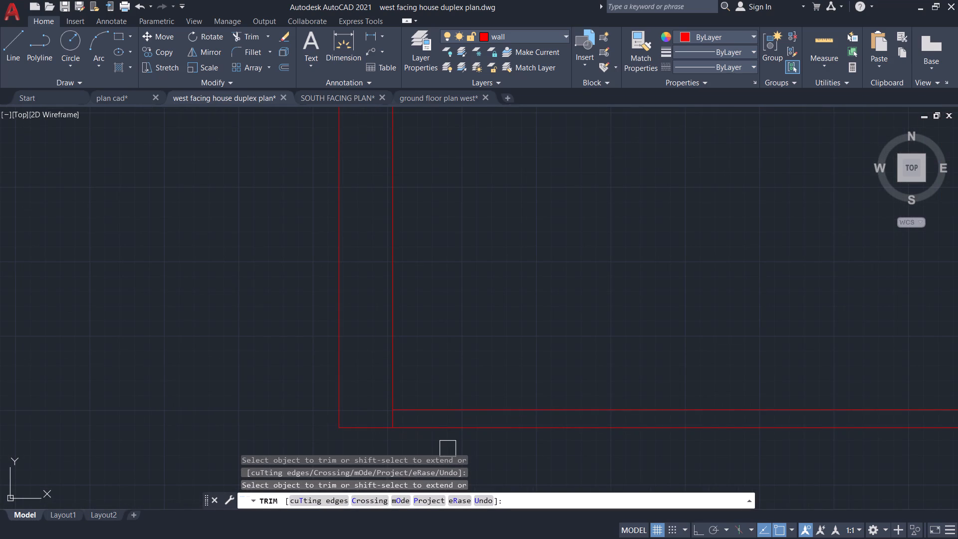
scroll(448, 449, "down", 1)
scroll(542, 458, "down", 2)
middle_click_drag(607, 470, 384, 413)
key("Escape")
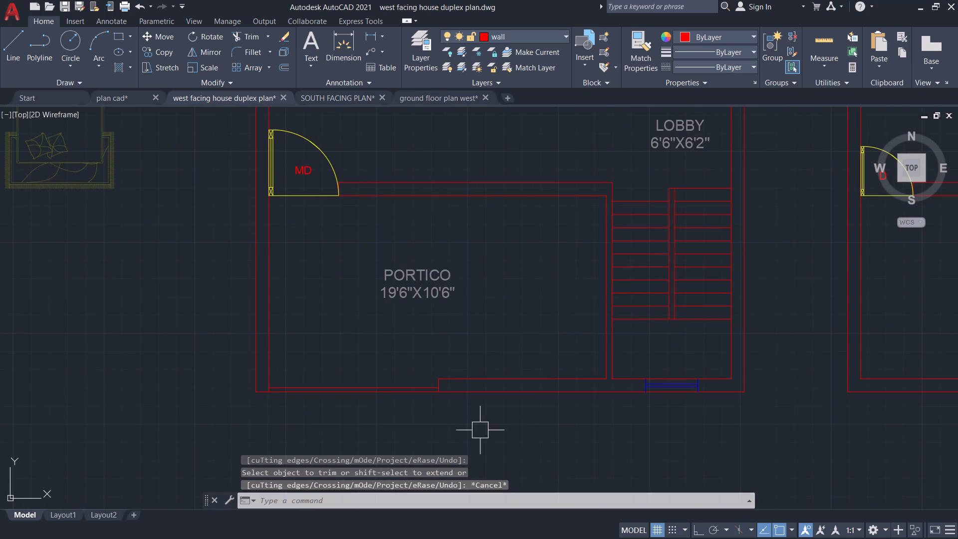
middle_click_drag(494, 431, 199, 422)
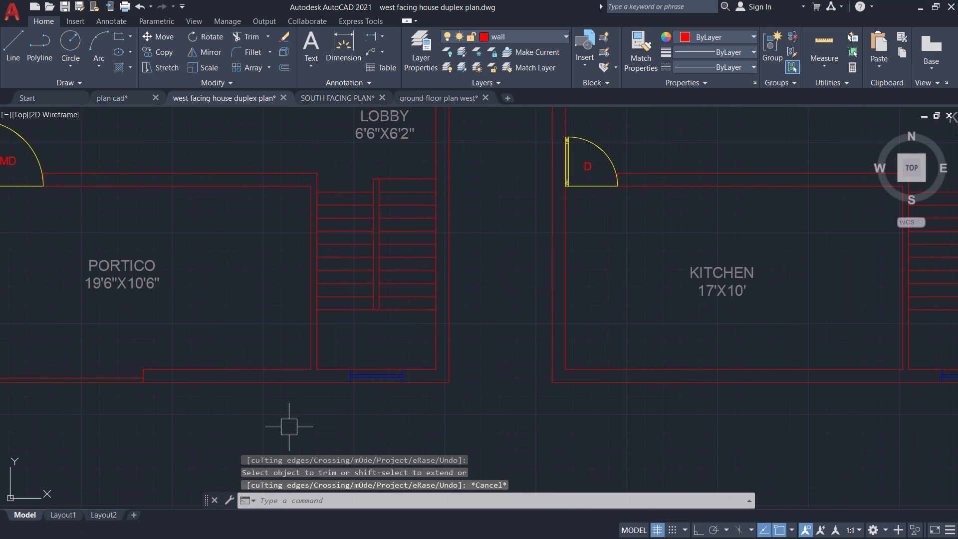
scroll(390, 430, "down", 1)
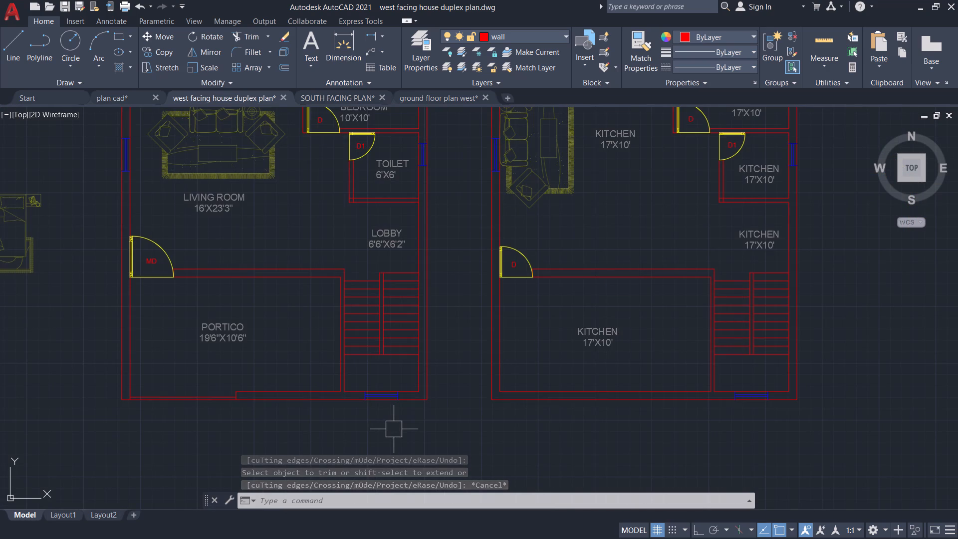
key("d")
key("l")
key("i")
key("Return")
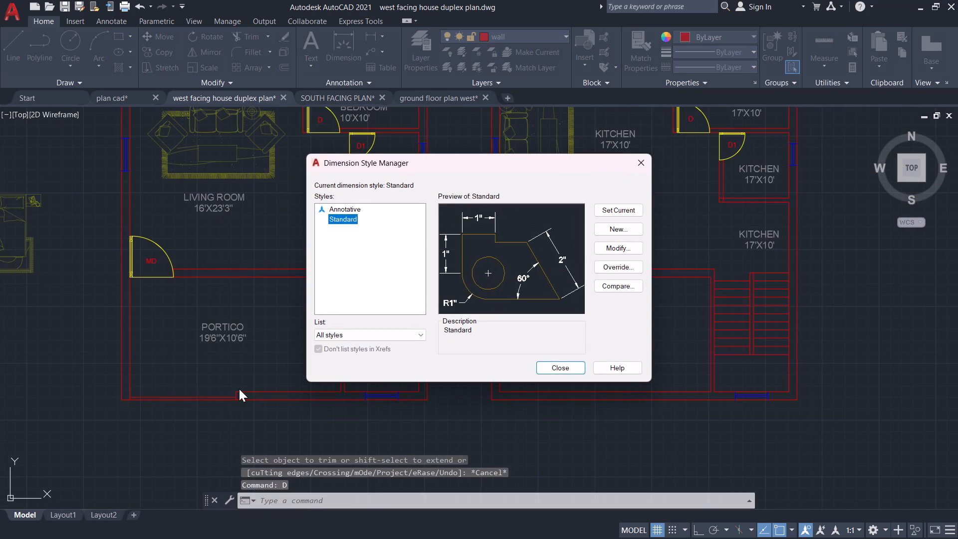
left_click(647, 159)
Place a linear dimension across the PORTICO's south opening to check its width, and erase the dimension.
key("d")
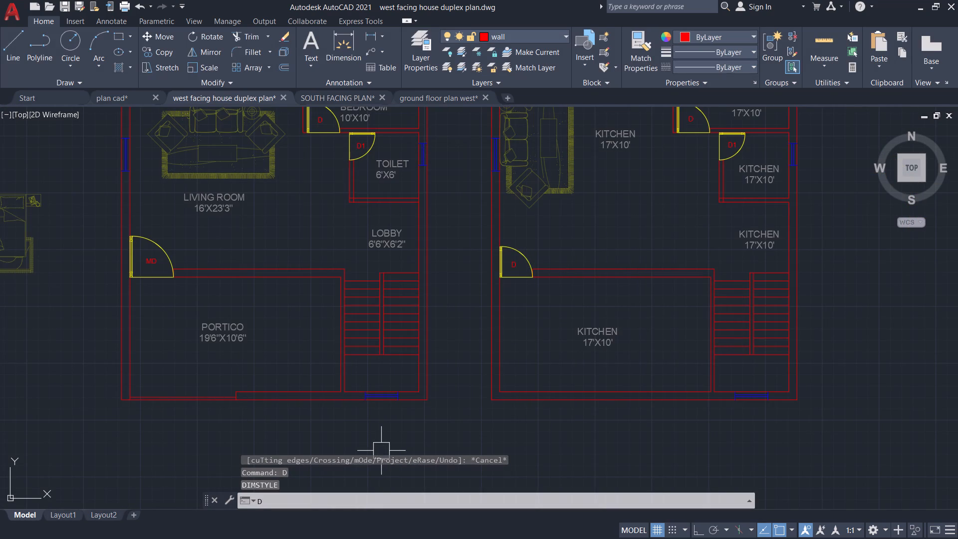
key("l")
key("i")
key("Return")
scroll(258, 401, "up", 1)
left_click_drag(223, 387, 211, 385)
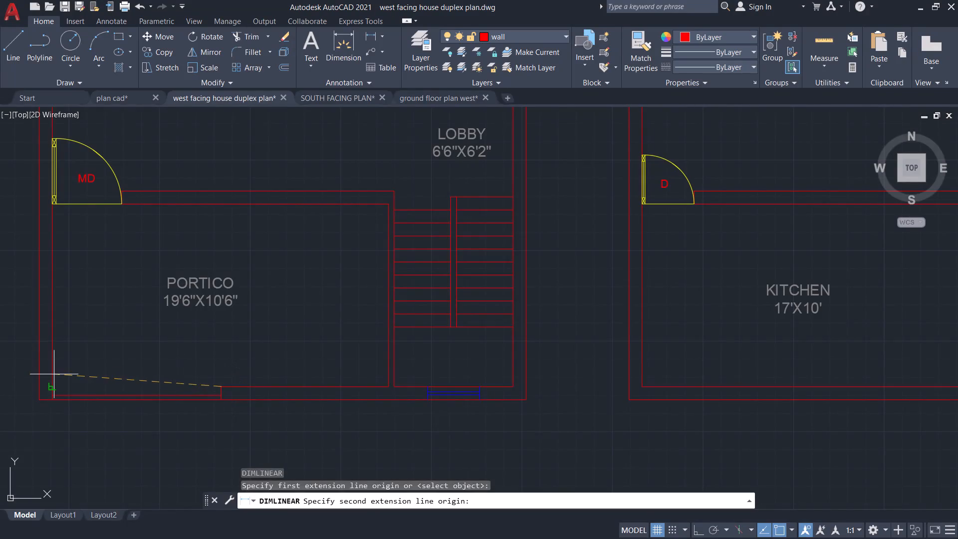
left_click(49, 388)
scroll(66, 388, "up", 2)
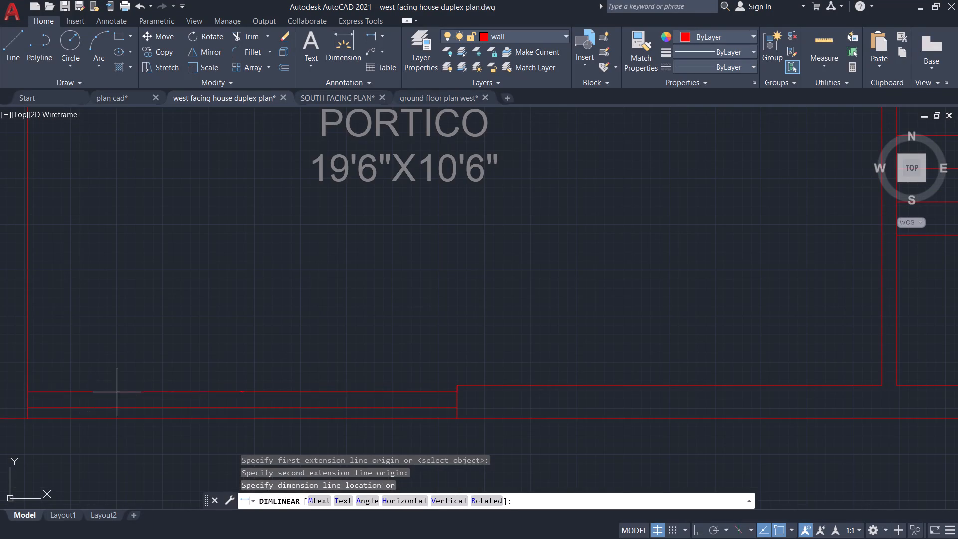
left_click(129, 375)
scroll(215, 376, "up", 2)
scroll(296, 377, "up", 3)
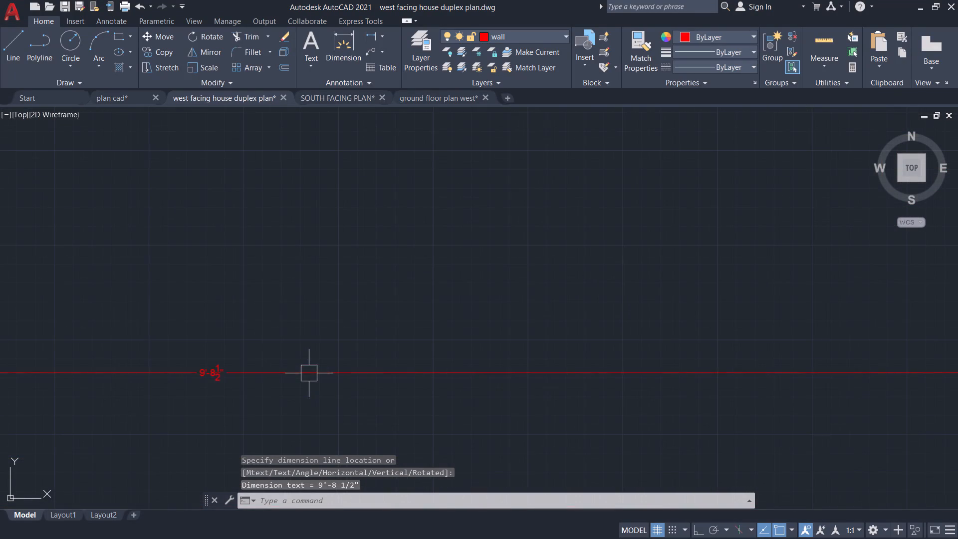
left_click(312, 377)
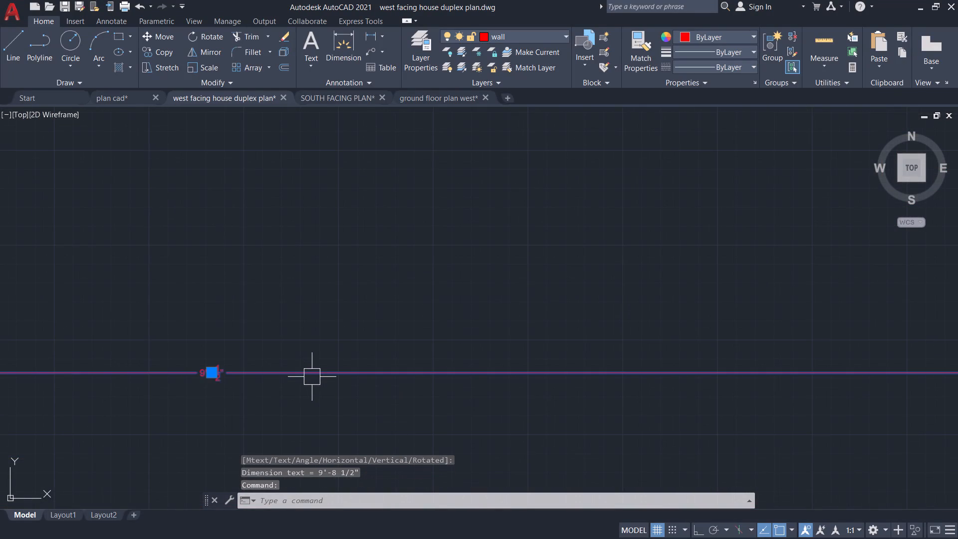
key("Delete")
In the second plan, extend the inner west wall line of the southern KITCHEN-labelled room to the outer south wall line.
scroll(313, 378, "down", 10)
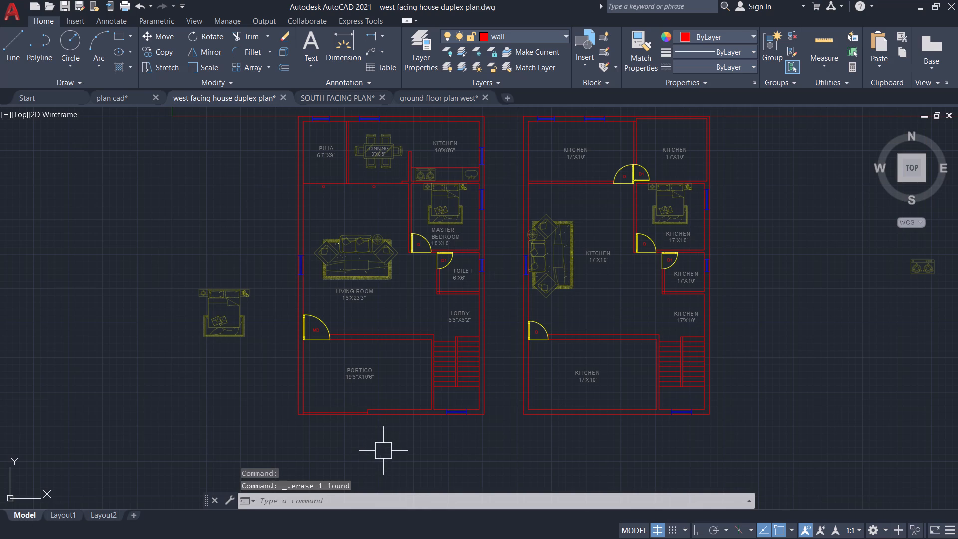
middle_click_drag(389, 452, 188, 479)
scroll(315, 481, "up", 3)
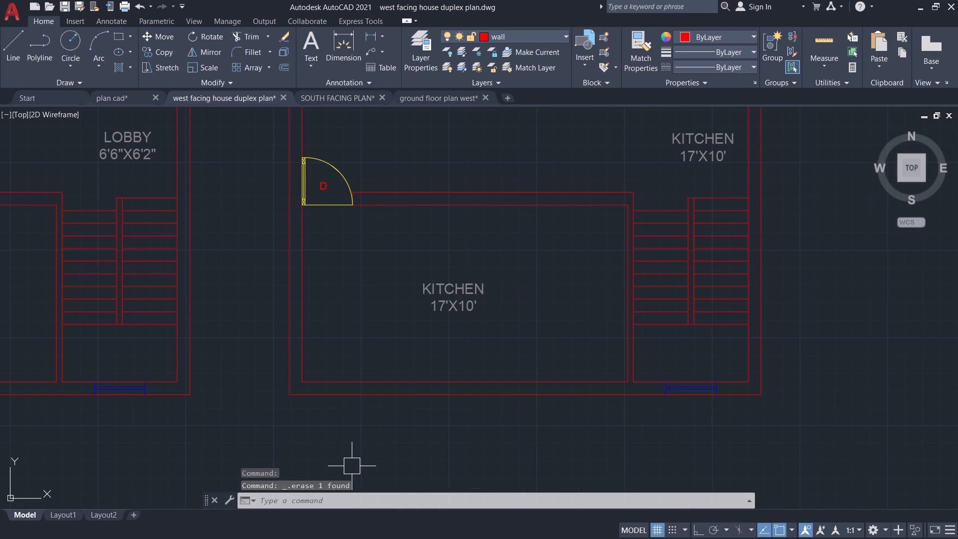
key("o")
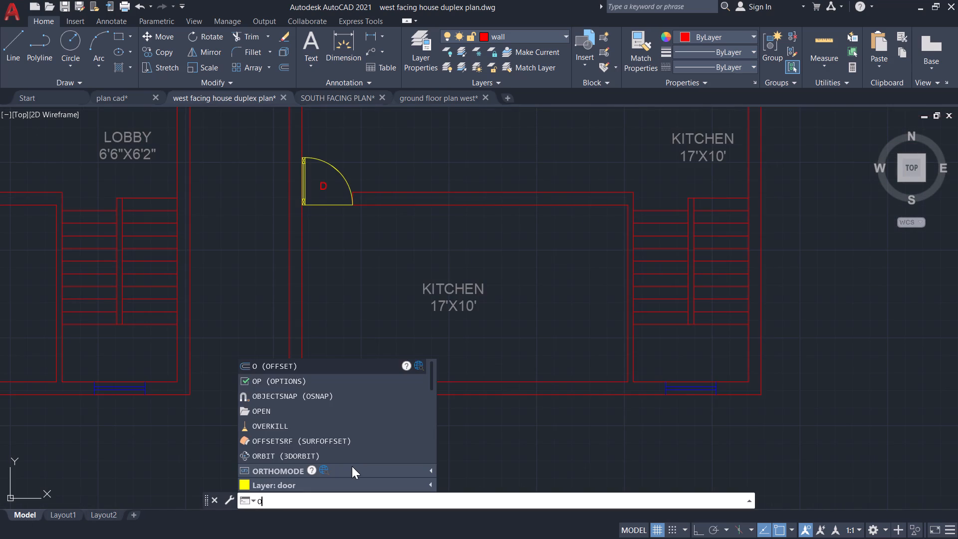
key("Escape")
key("Escape")
type("EXTE")
key("Return")
left_click(306, 356)
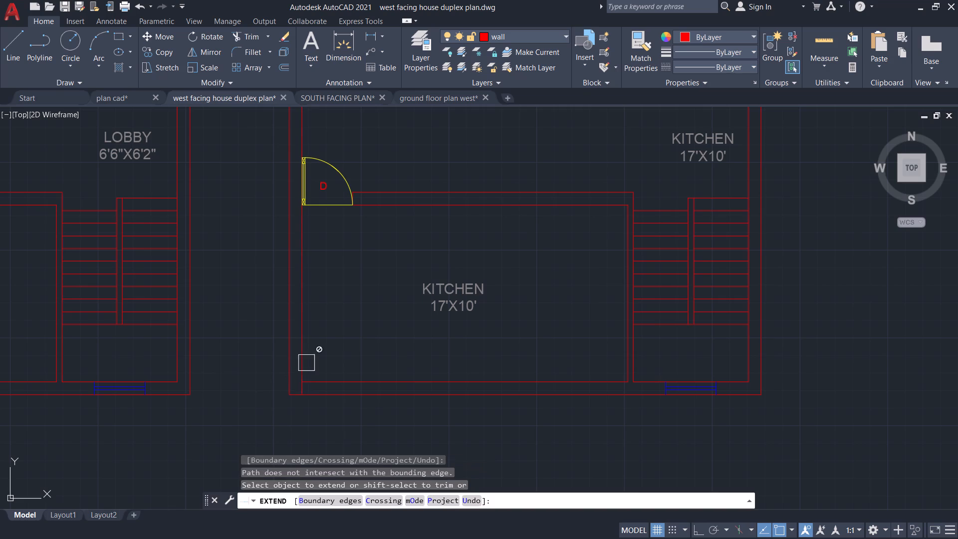
In the second plan, offset the inner west wall line of the southern KITCHEN-labelled room 9'8.5" to the east.
key("Escape")
key("Escape")
type("OF")
key("Return")
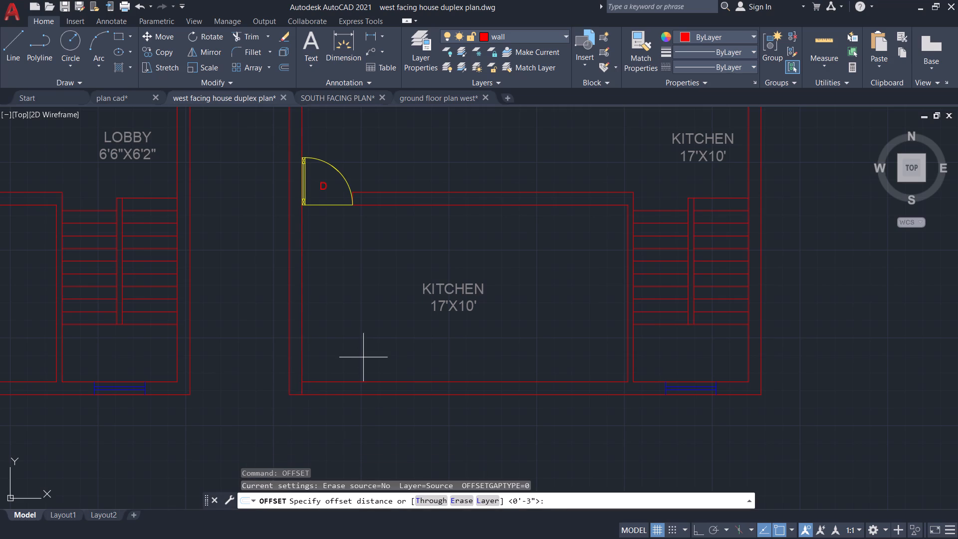
type("9'8.5\"")
key("Return")
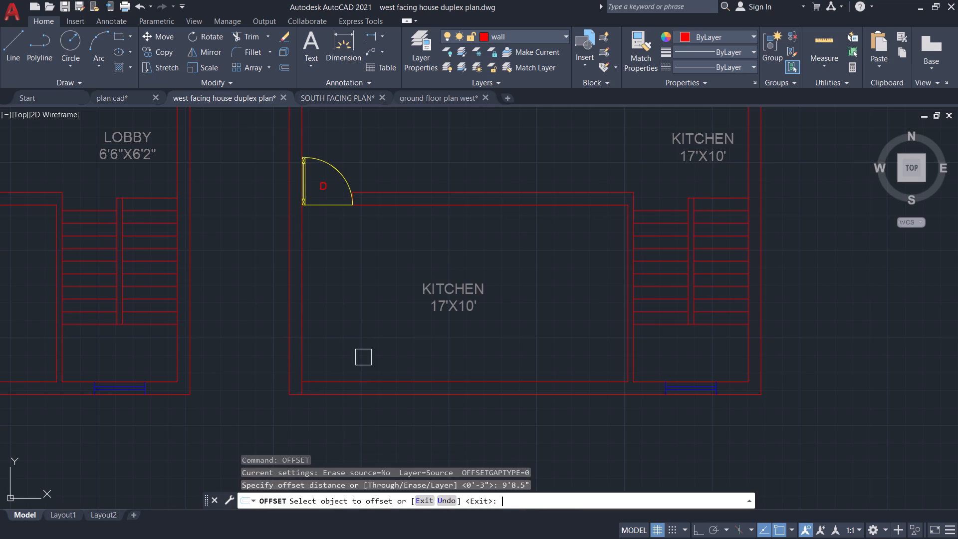
left_click(301, 334)
left_click(371, 332)
key("Escape")
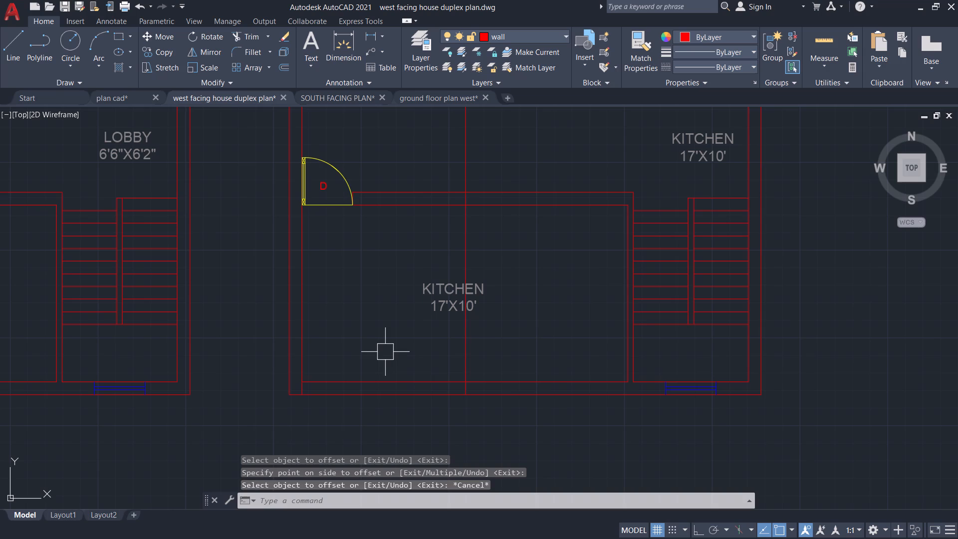
Trim the offset line inside the southern room and the inner south wall line to the west of it.
key("t")
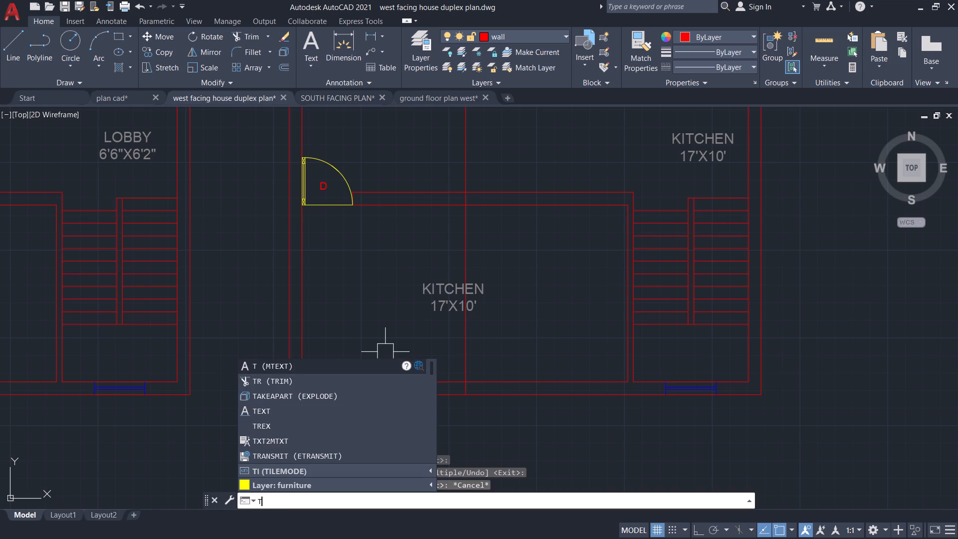
key("r")
key("Return")
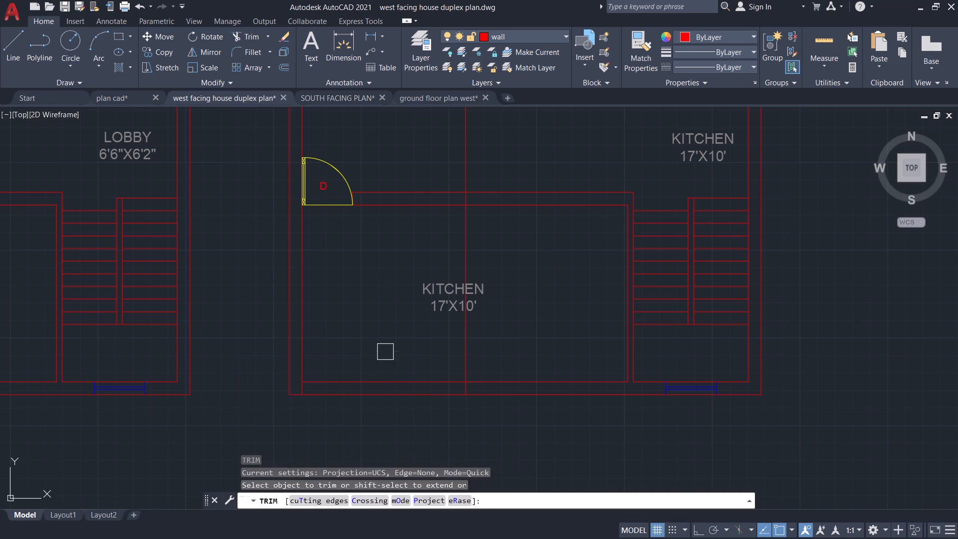
key("Return")
left_click(469, 340)
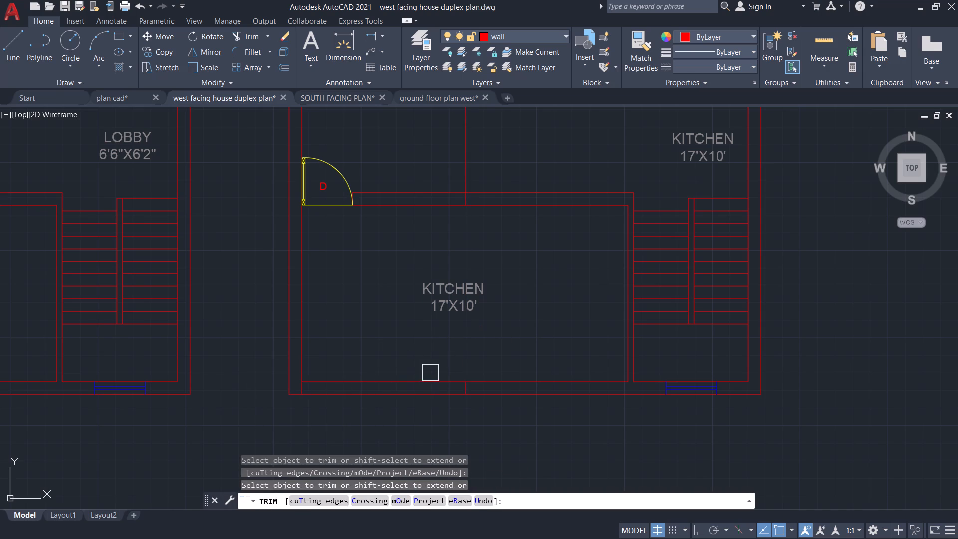
left_click(409, 380)
scroll(443, 237, "down", 3)
key("Escape")
Erase the leftover piece of the offset line north of the southern room.
left_click(447, 209)
key("Delete")
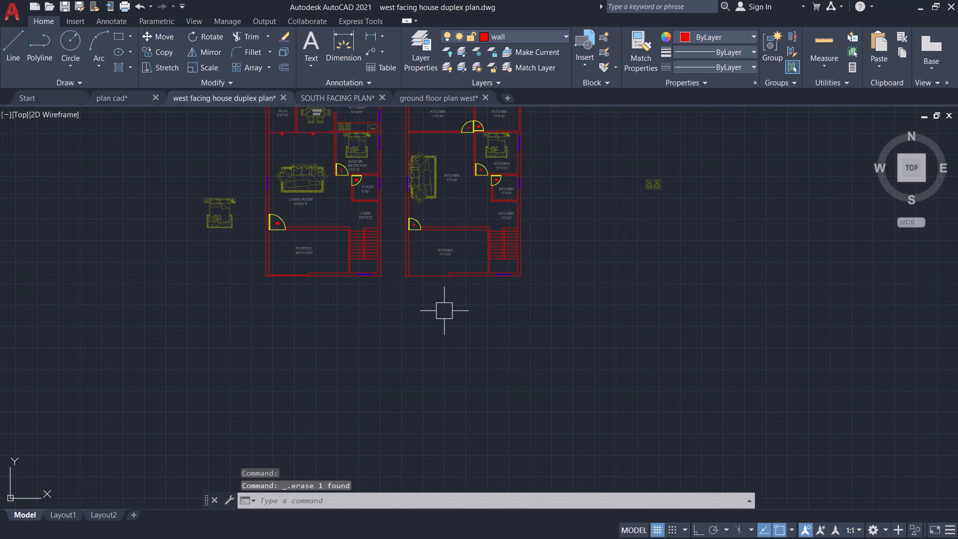
Offset the second plan's outer south wall line 3" to the north.
middle_click_drag(408, 327, 486, 397)
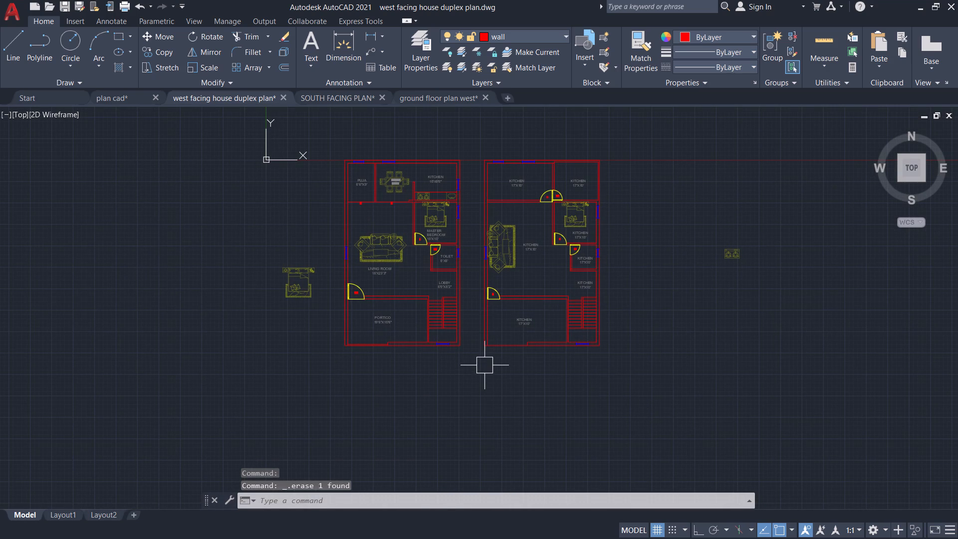
type("OF")
key("Return")
type("3\"")
key("Return")
scroll(483, 365, "up", 3)
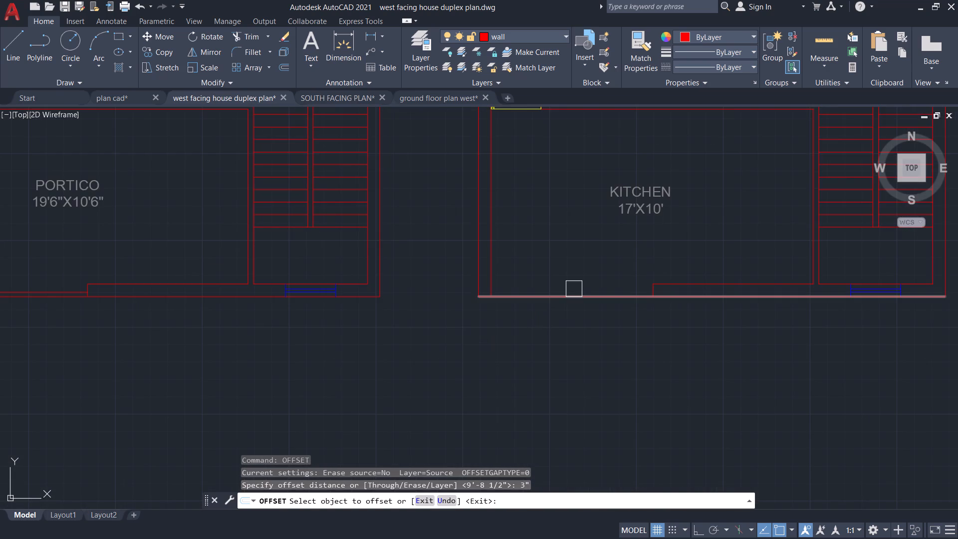
left_click(571, 281)
left_click_drag(572, 299, 572, 282)
left_click(568, 264)
key("Escape")
Trim the 3" offset line east of the second plan's front opening and erase its leftover piece at the staircase window.
middle_click_drag(453, 430, 228, 481)
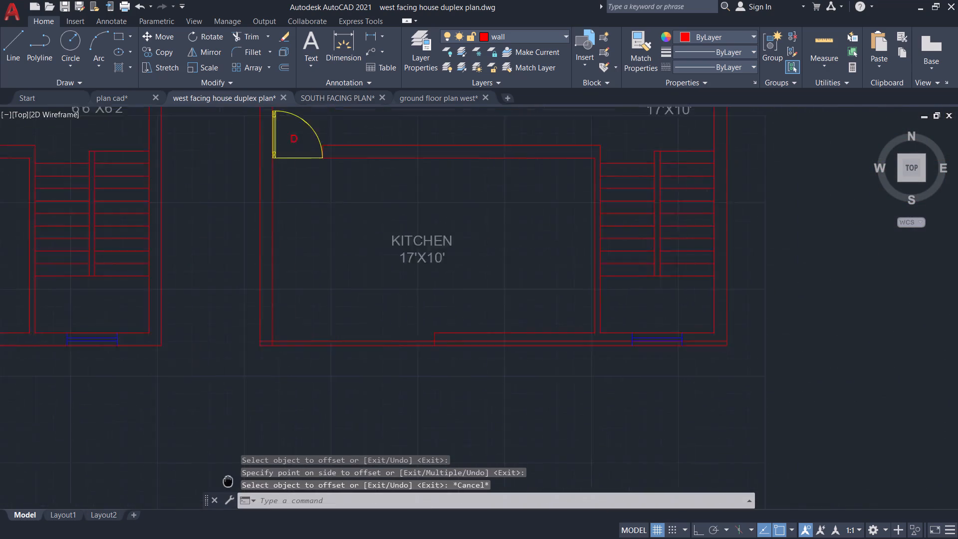
middle_click_drag(228, 481, 167, 504)
type("TR")
key("Return")
key("Return")
scroll(417, 369, "up", 1)
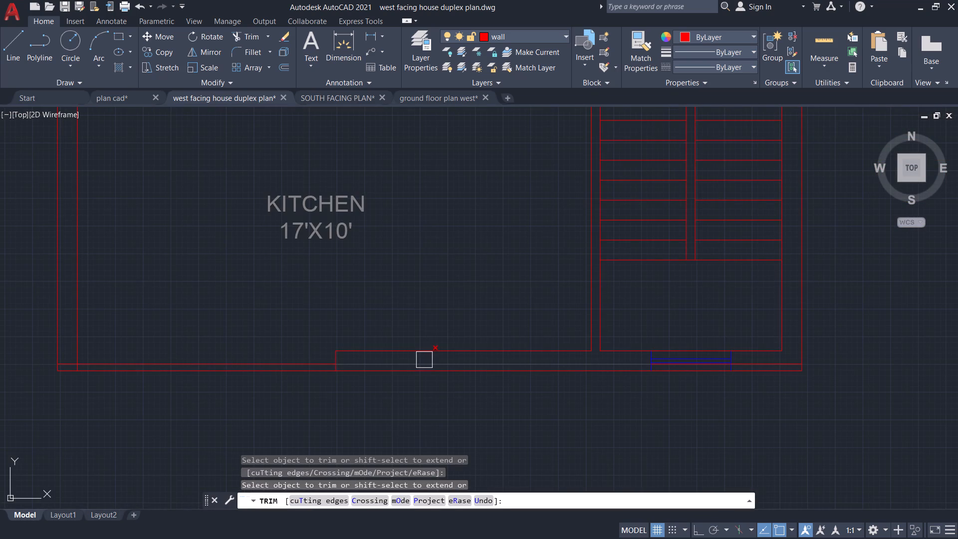
left_click(424, 360)
key("Escape")
left_click(785, 363)
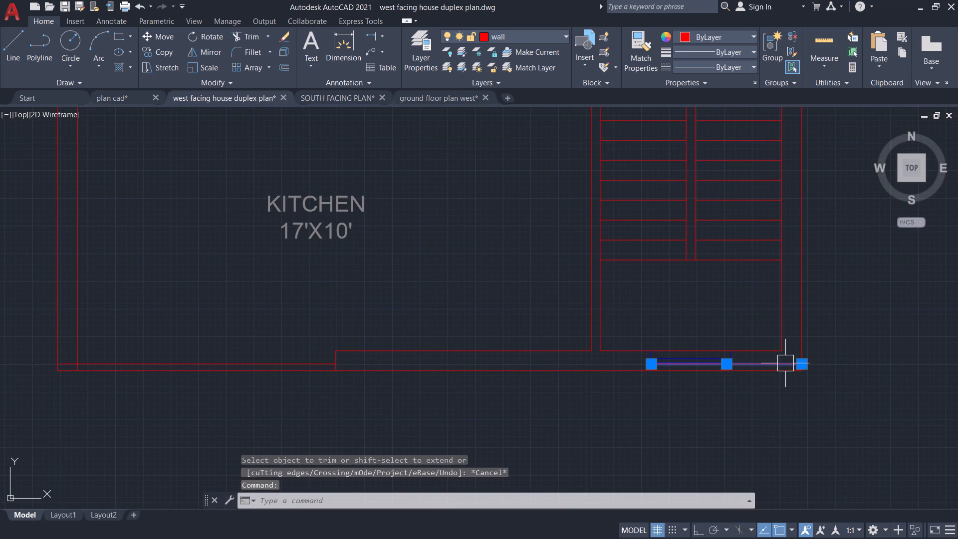
key("Delete")
Save the drawing.
scroll(738, 419, "down", 2)
key("ctrl+s")
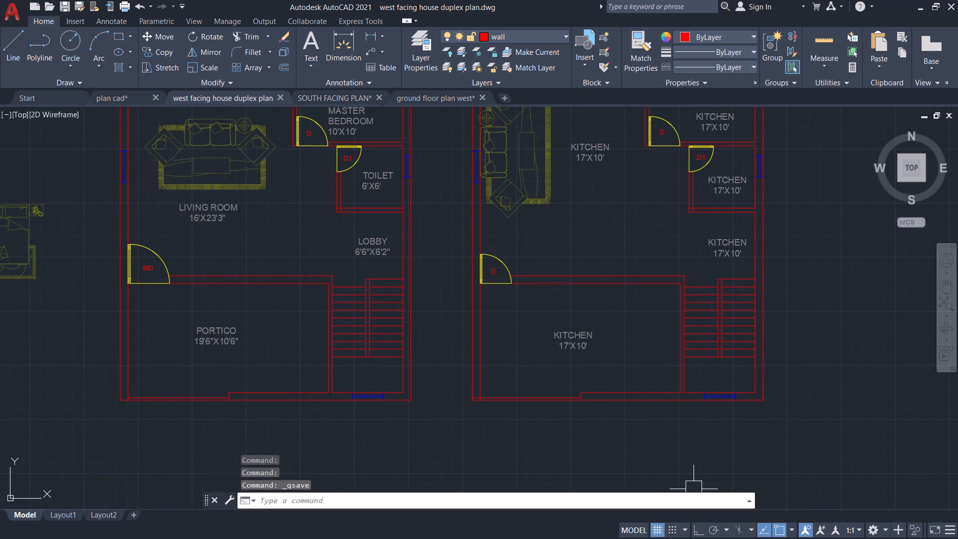
Erase the spare stove lying outside the plans, east of the second plan.
scroll(590, 495, "down", 2)
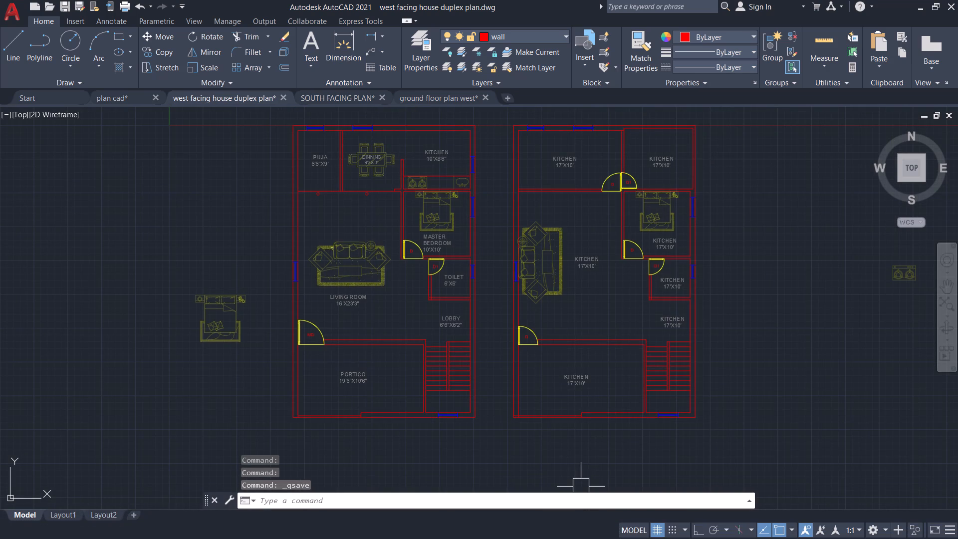
scroll(690, 422, "down", 2)
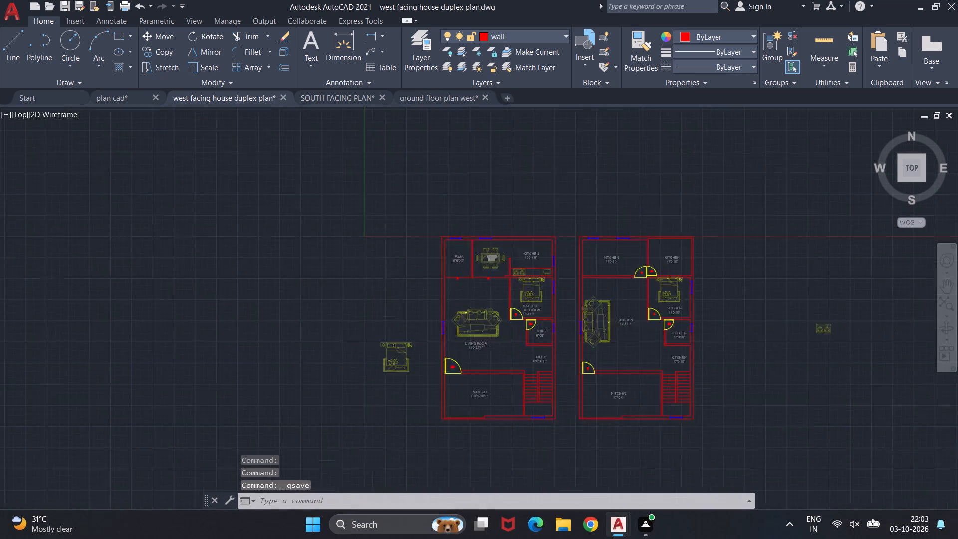
scroll(634, 307, "up", 2)
middle_click_drag(741, 192, 669, 132)
scroll(727, 212, "down", 2)
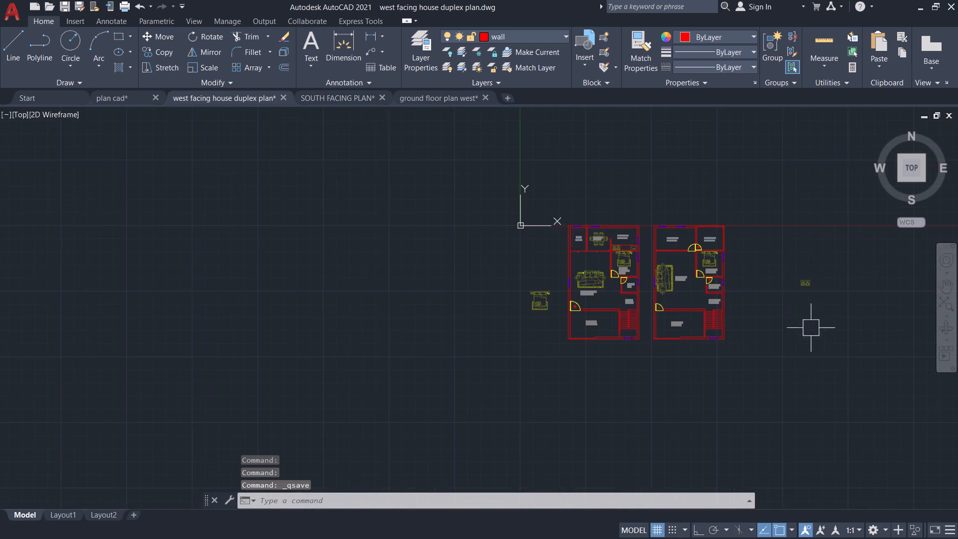
scroll(811, 328, "up", 2)
left_click_drag(809, 263, 783, 221)
left_click(751, 187)
key("Delete")
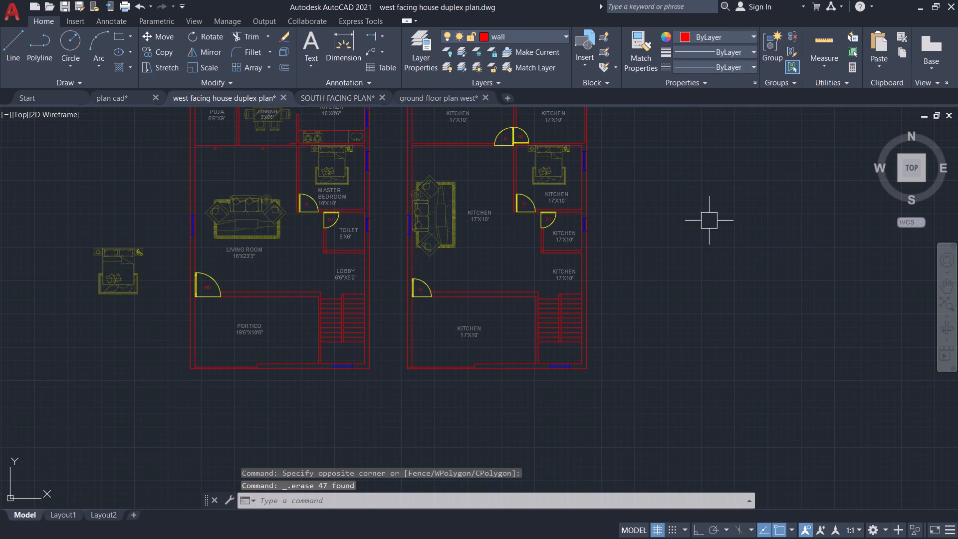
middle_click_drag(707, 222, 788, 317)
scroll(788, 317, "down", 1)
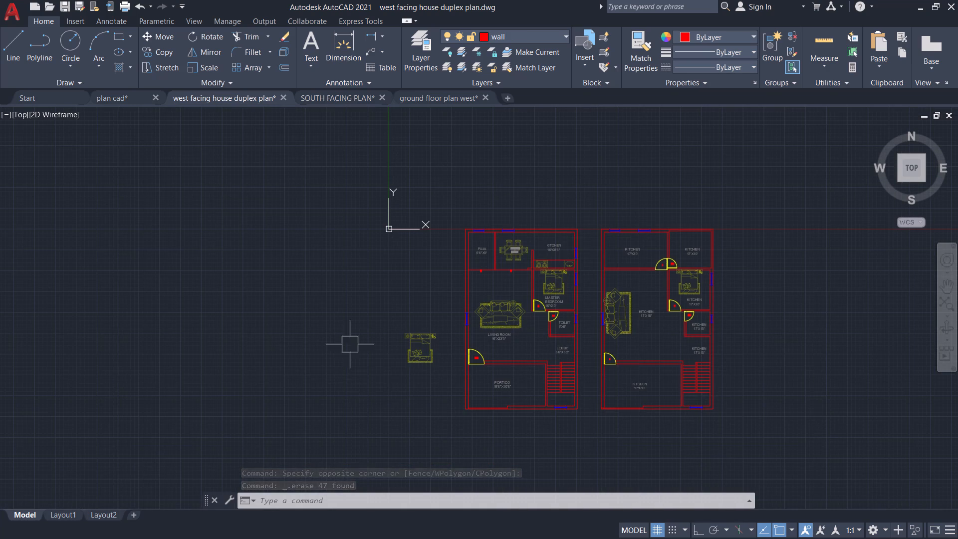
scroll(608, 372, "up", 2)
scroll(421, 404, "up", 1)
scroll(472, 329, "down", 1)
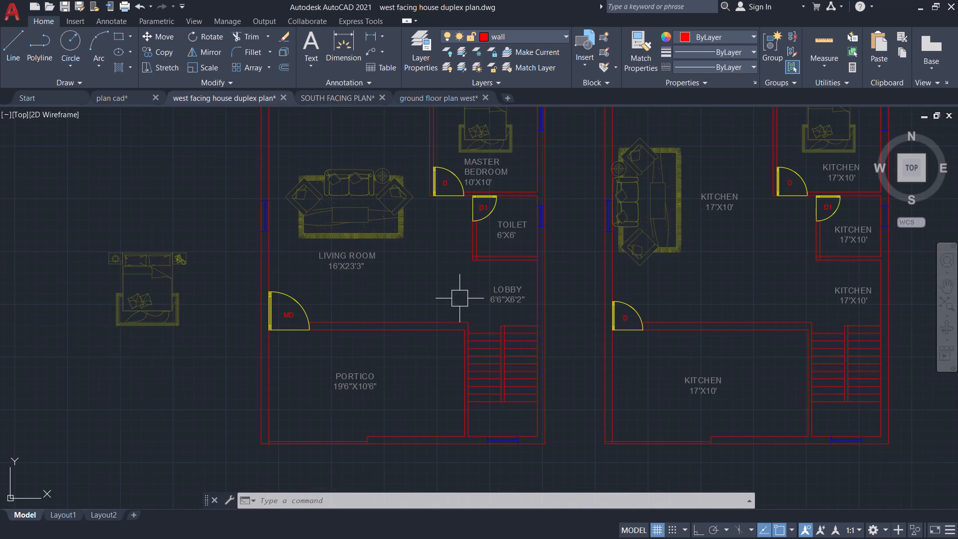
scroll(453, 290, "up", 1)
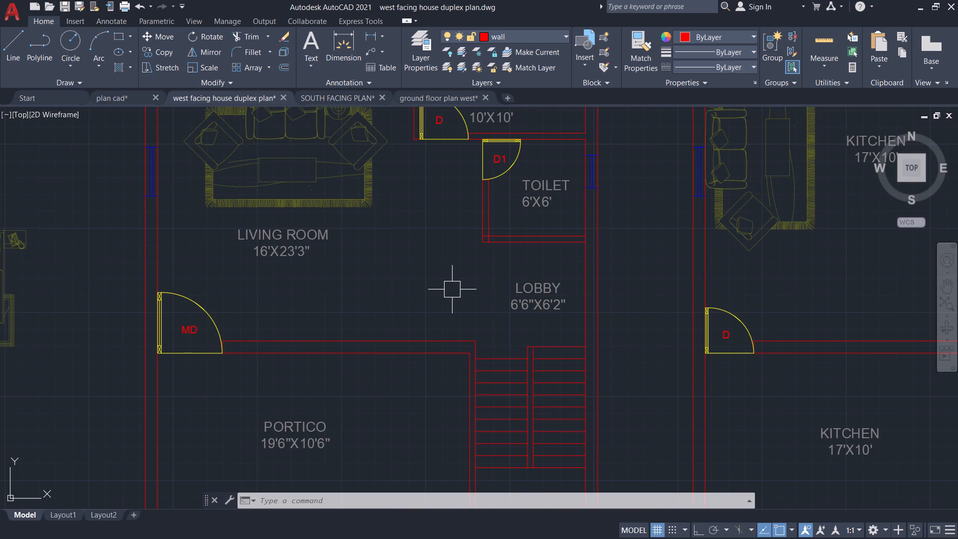
In the second plan, change the room name in the northwest room's KITCHEN label to HOME THEATER ROOM.
middle_click_drag(444, 305, 375, 433)
scroll(653, 267, "down", 3)
middle_click_drag(668, 267, 619, 377)
scroll(614, 309, "up", 2)
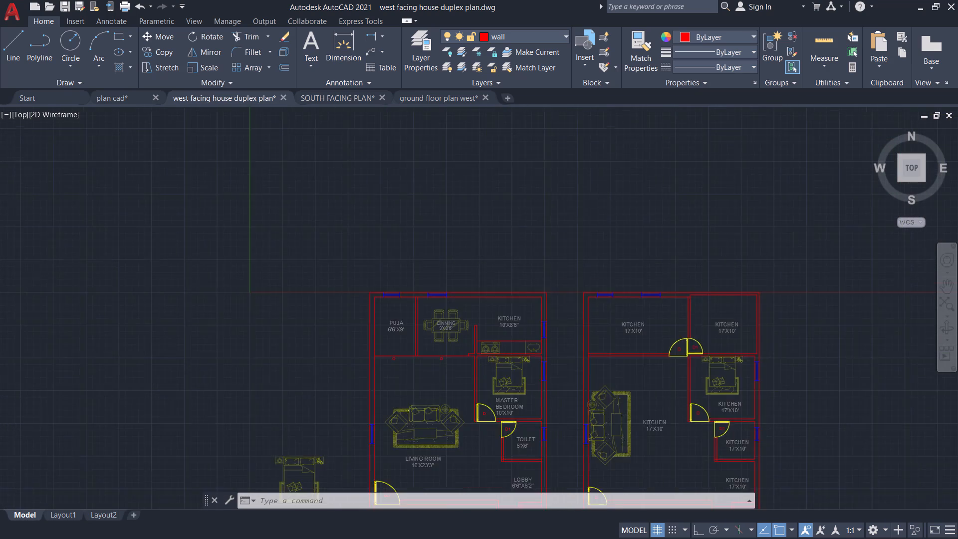
scroll(627, 331, "up", 2)
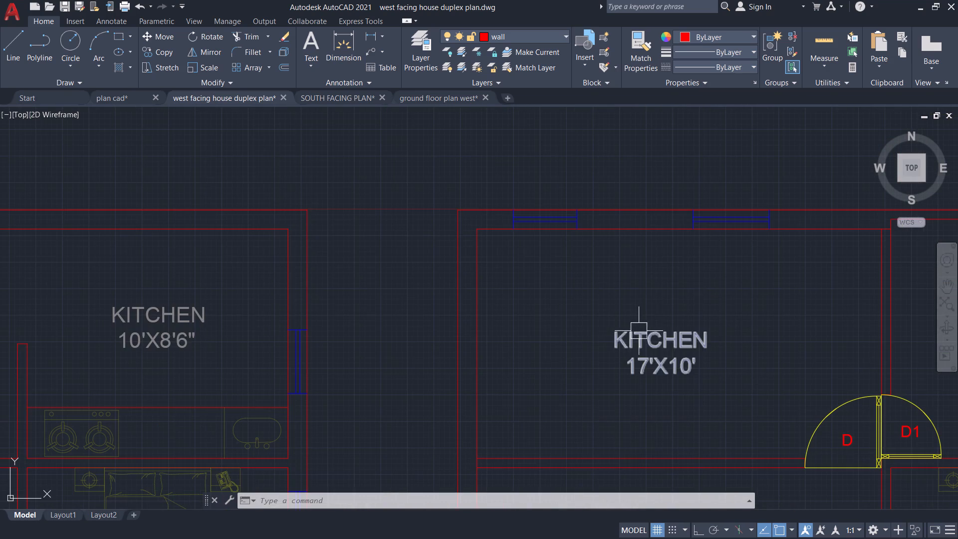
double_click(658, 333)
double_click(682, 338)
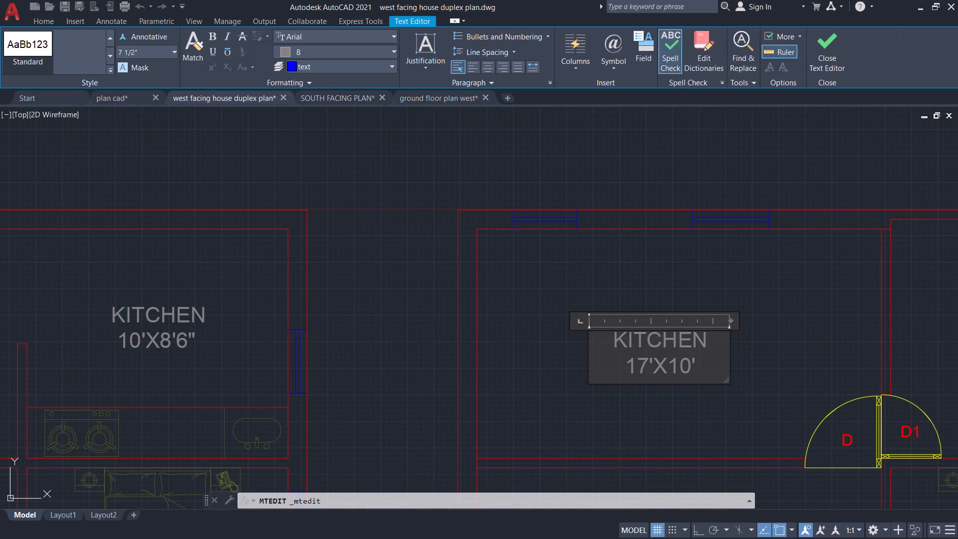
left_click_drag(714, 342, 604, 337)
type("HOME")
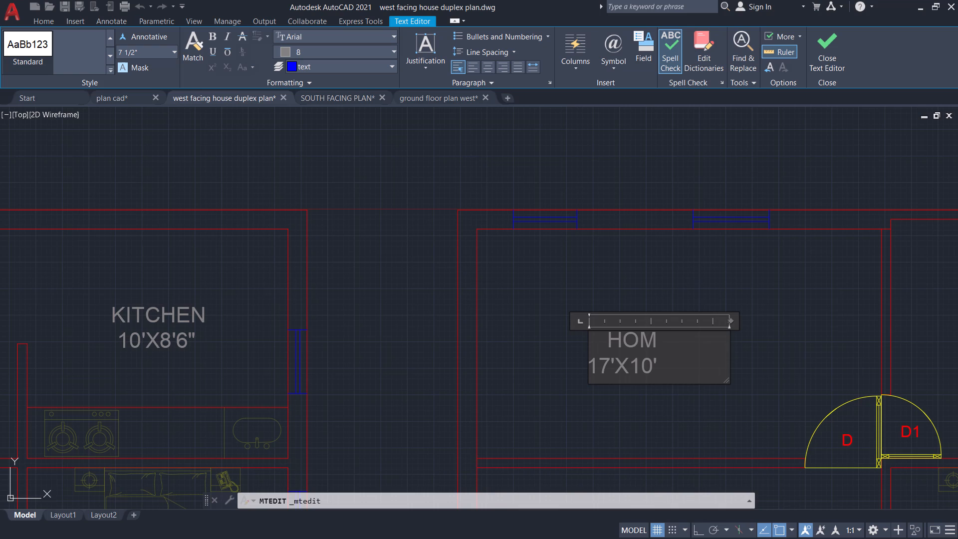
key("space")
type("THEATR")
key("BackSpace")
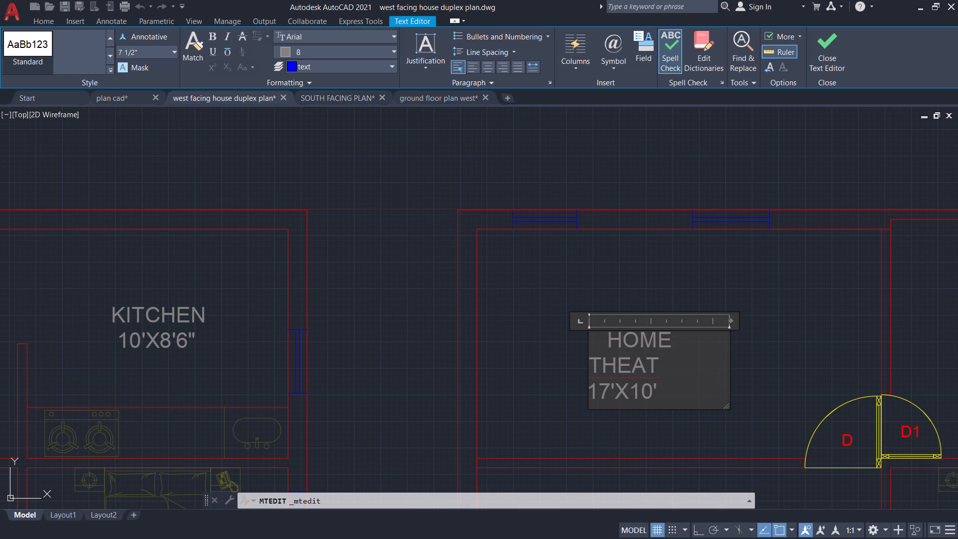
type("ER")
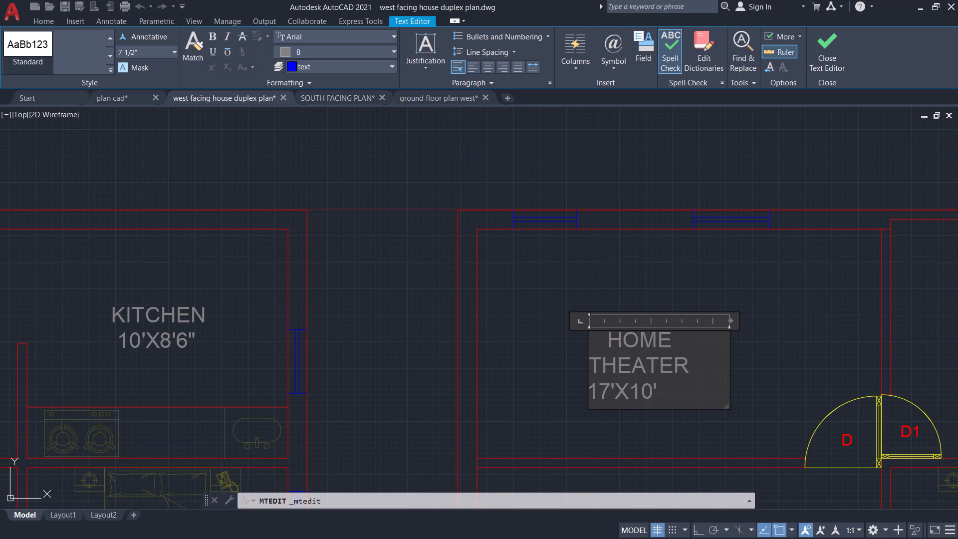
key("space")
type("ROOM")
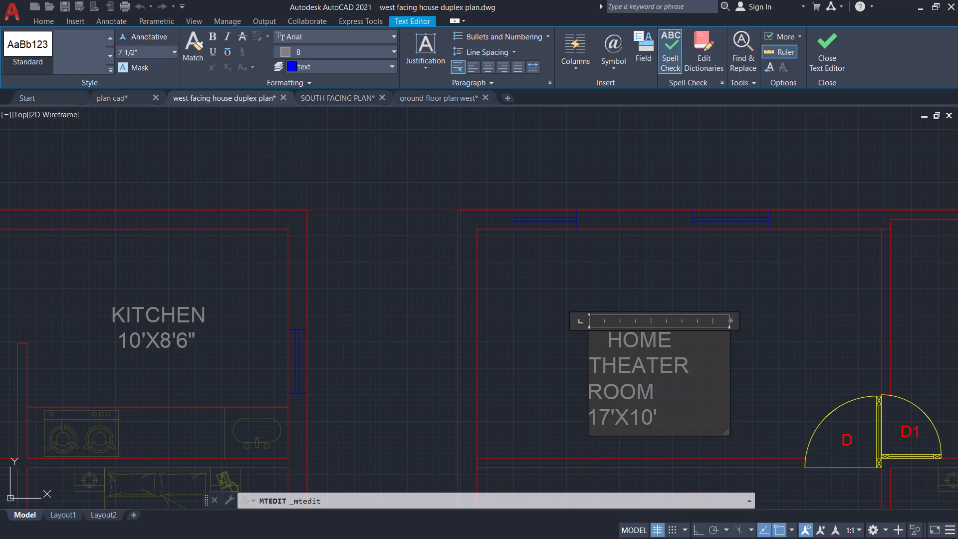
Change the size in the HOME THEATER ROOM label to 16'X8'6".
scroll(633, 416, "up", 1)
left_click(593, 410)
key("BackSpace")
key("6")
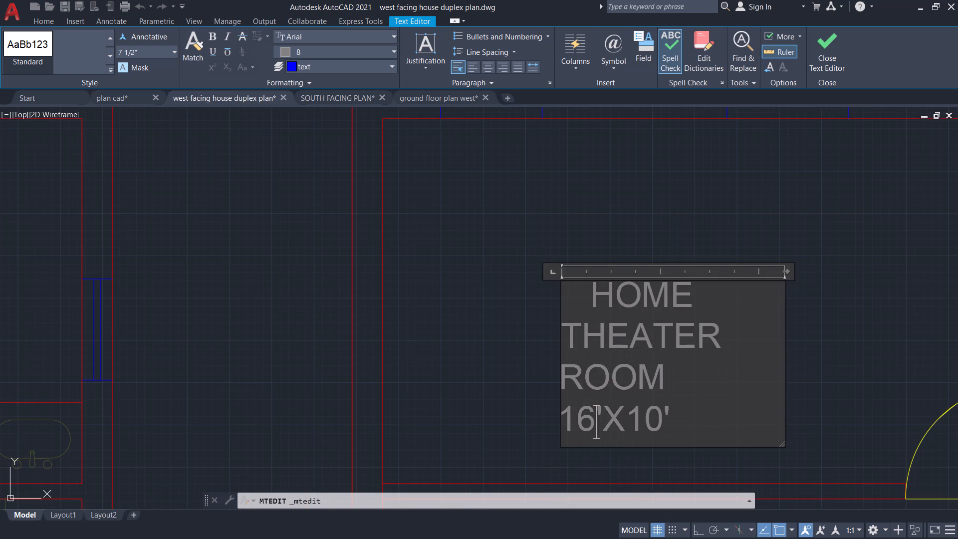
key("Right")
key("Right")
key("Right")
key("Right")
key("BackSpace")
key("BackSpace")
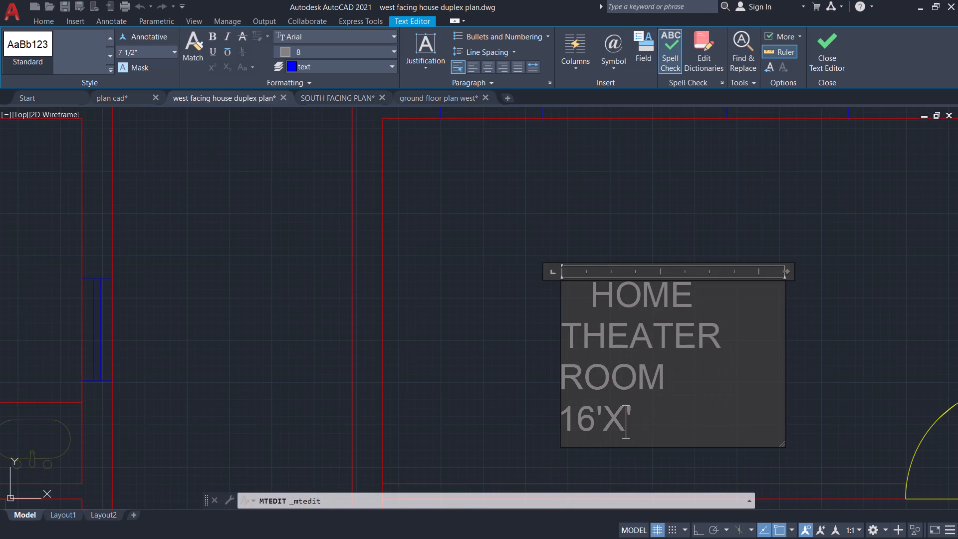
key("8")
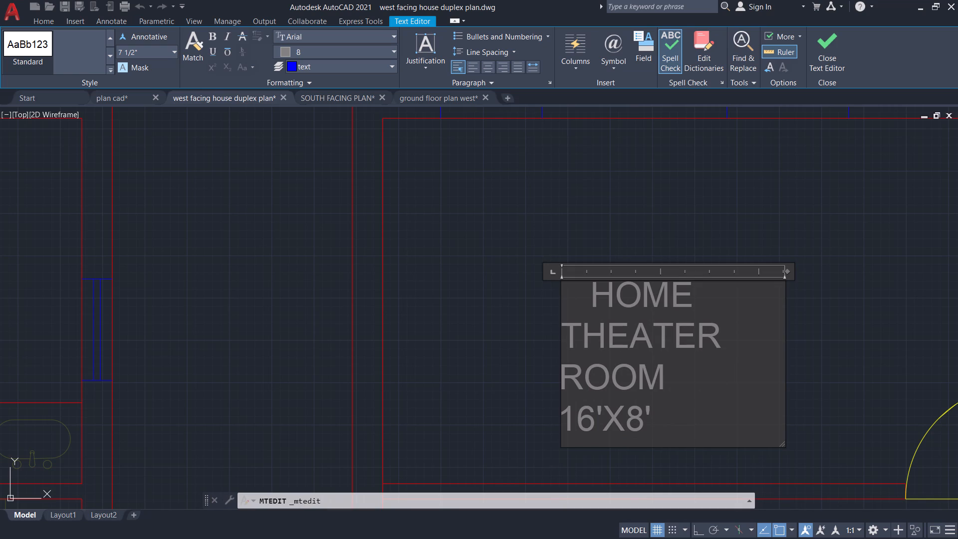
key("Down")
key("Right")
type("6\"")
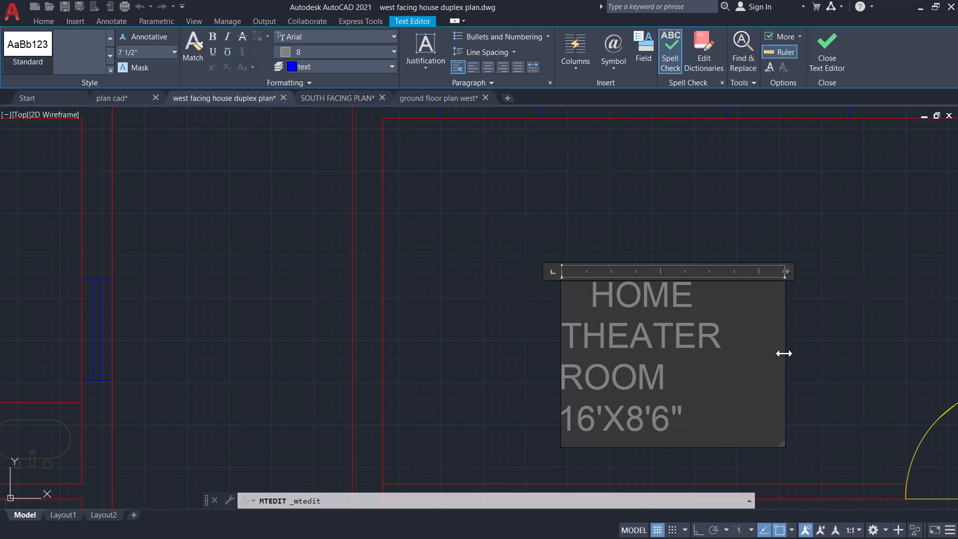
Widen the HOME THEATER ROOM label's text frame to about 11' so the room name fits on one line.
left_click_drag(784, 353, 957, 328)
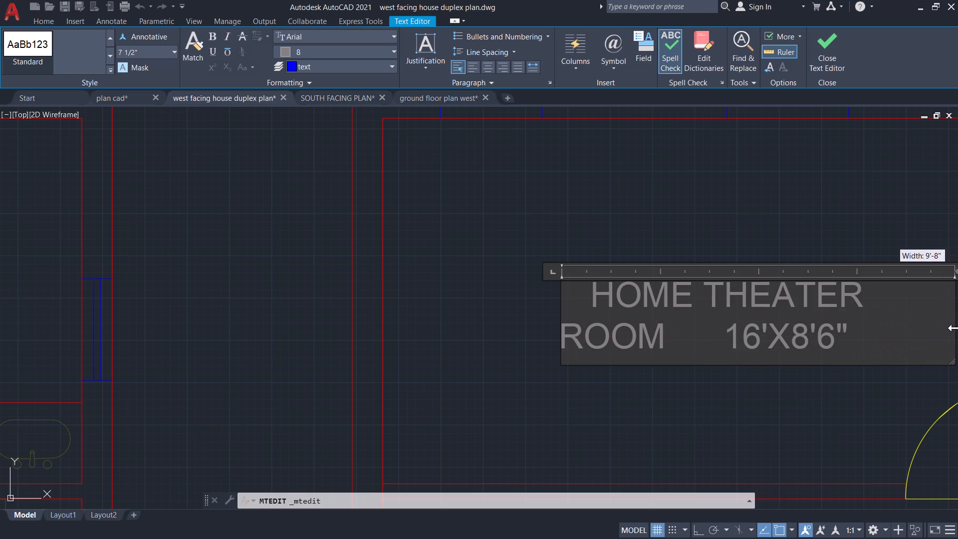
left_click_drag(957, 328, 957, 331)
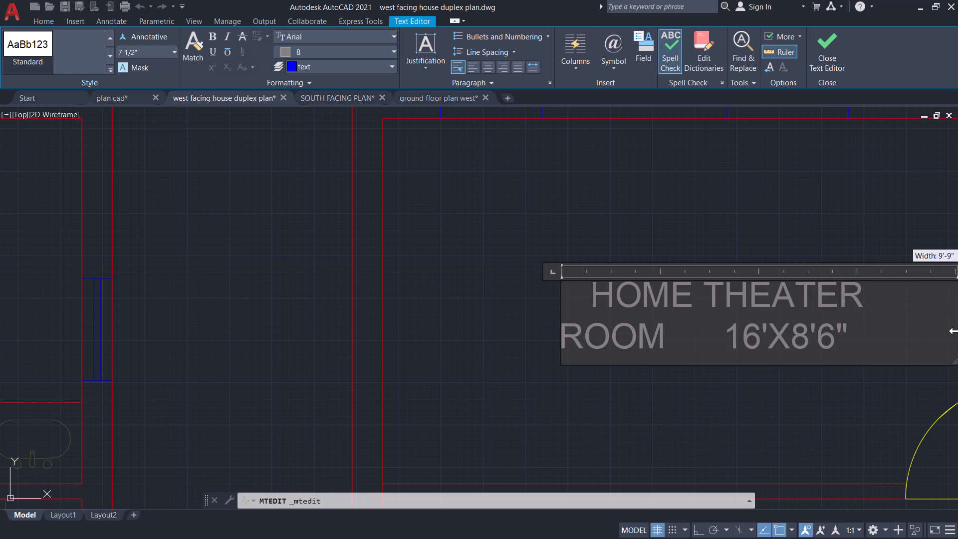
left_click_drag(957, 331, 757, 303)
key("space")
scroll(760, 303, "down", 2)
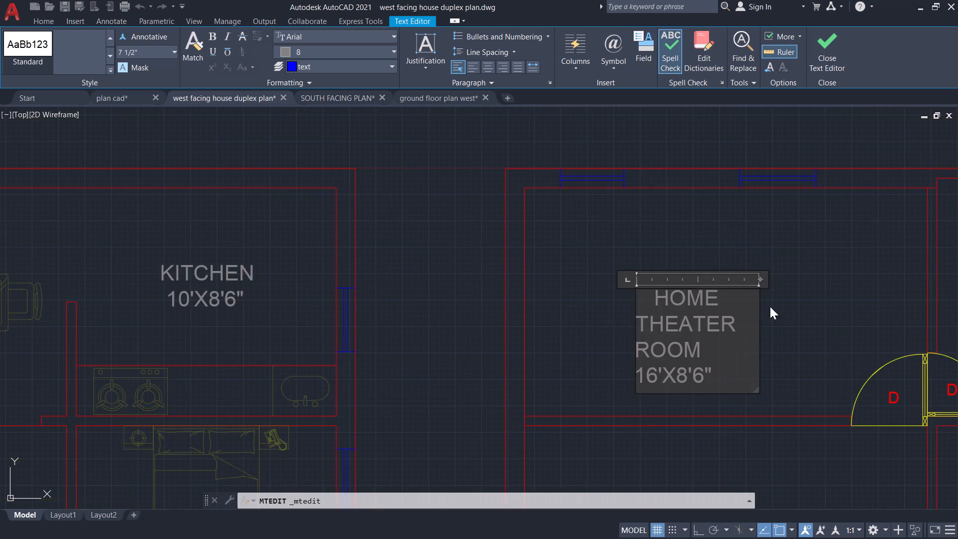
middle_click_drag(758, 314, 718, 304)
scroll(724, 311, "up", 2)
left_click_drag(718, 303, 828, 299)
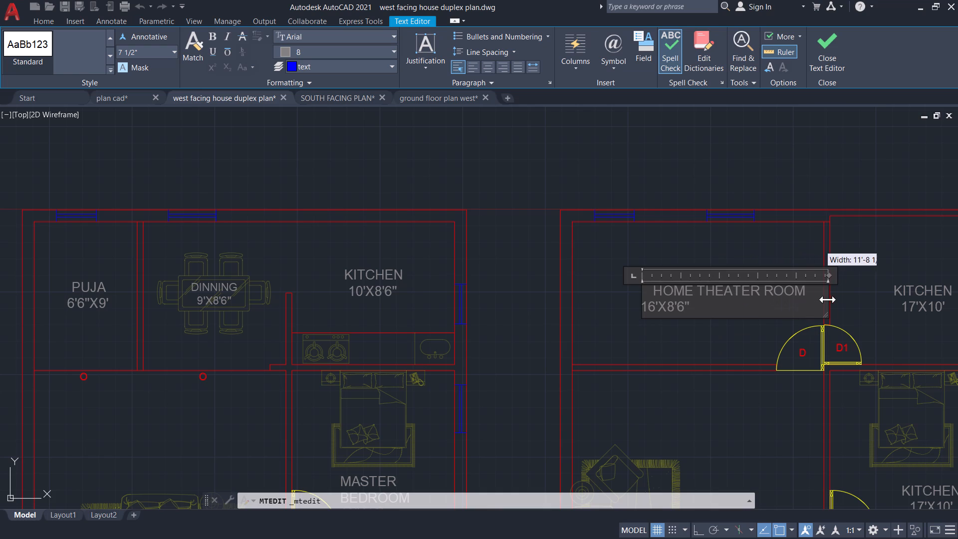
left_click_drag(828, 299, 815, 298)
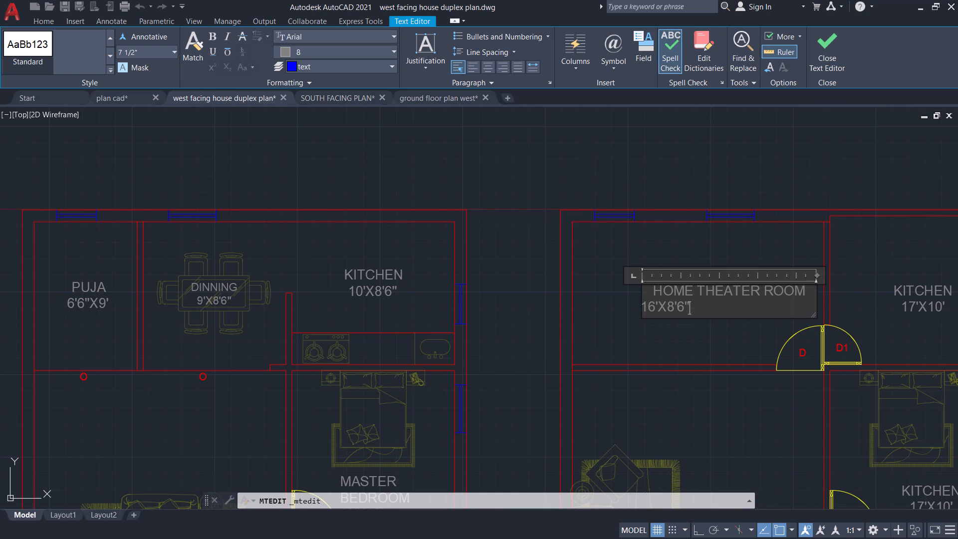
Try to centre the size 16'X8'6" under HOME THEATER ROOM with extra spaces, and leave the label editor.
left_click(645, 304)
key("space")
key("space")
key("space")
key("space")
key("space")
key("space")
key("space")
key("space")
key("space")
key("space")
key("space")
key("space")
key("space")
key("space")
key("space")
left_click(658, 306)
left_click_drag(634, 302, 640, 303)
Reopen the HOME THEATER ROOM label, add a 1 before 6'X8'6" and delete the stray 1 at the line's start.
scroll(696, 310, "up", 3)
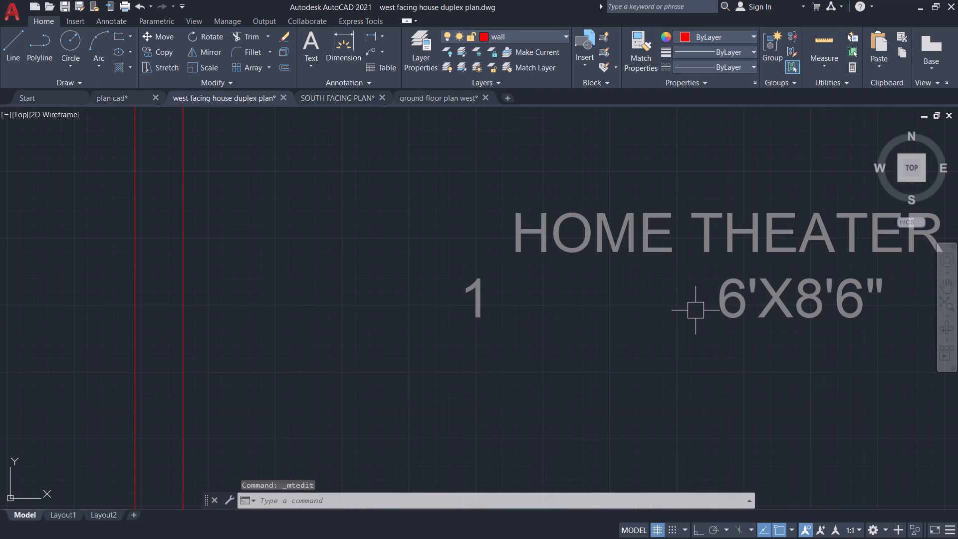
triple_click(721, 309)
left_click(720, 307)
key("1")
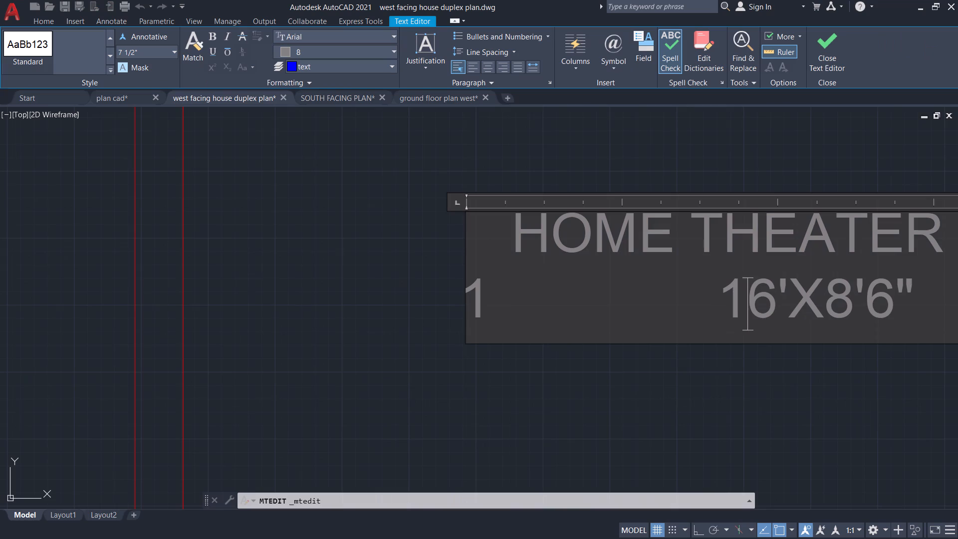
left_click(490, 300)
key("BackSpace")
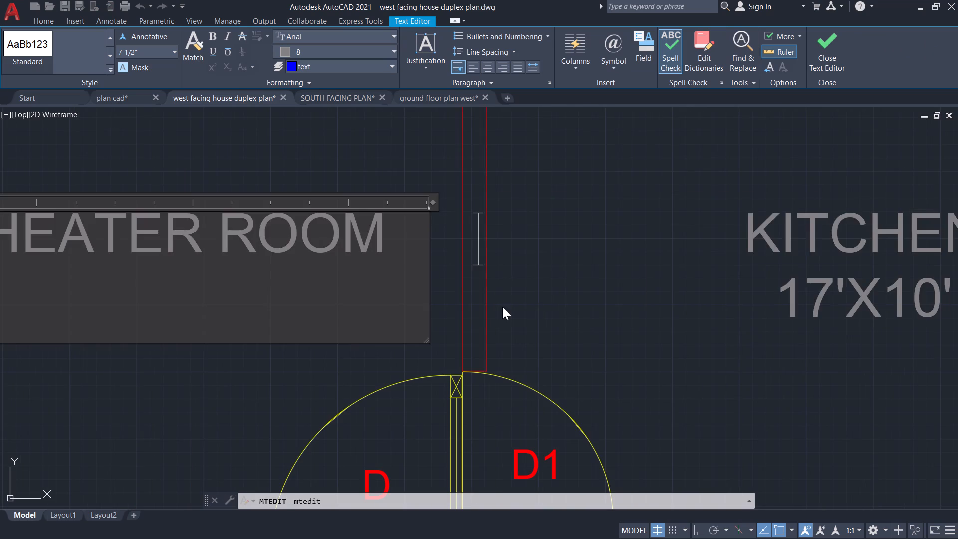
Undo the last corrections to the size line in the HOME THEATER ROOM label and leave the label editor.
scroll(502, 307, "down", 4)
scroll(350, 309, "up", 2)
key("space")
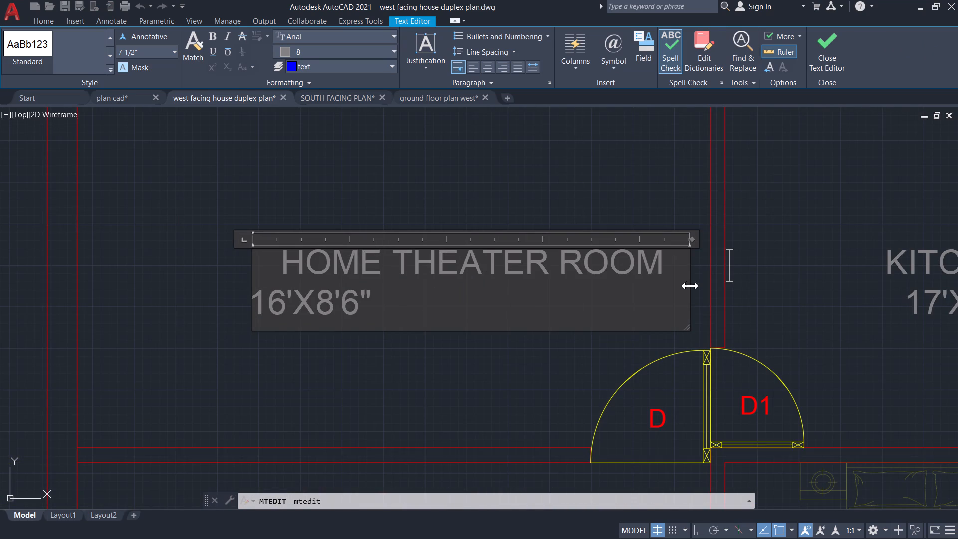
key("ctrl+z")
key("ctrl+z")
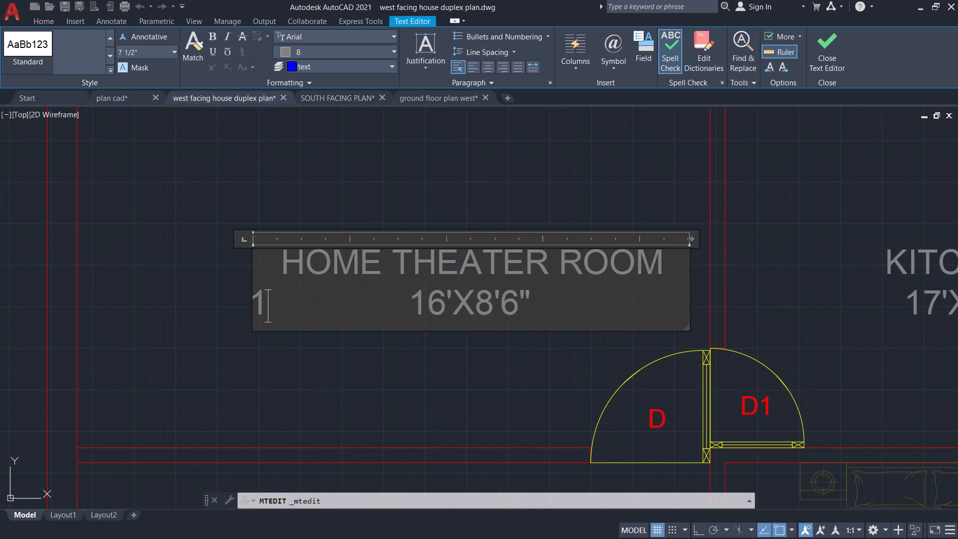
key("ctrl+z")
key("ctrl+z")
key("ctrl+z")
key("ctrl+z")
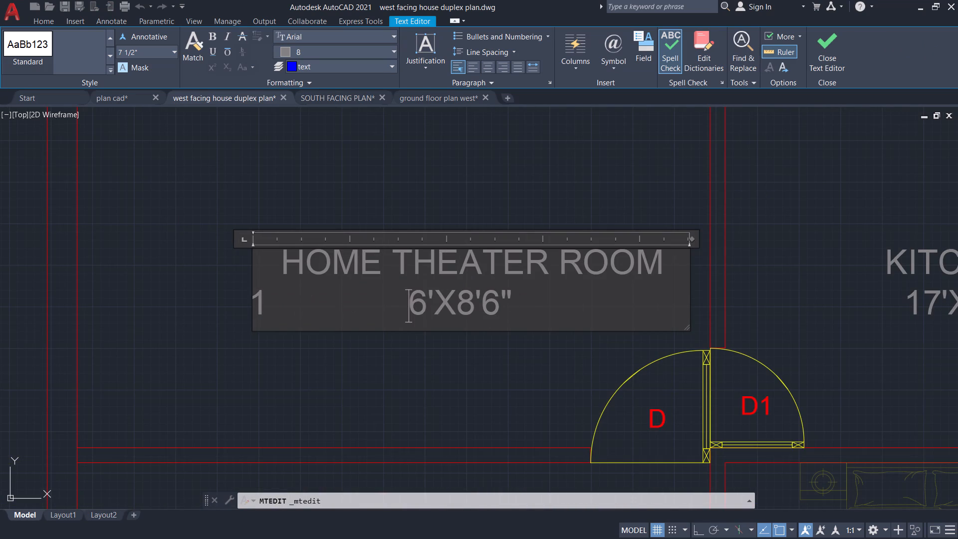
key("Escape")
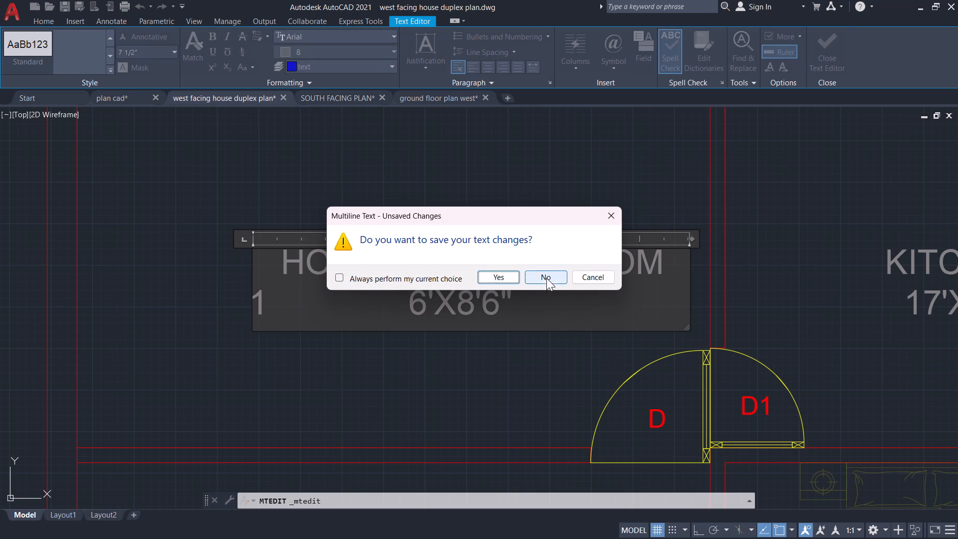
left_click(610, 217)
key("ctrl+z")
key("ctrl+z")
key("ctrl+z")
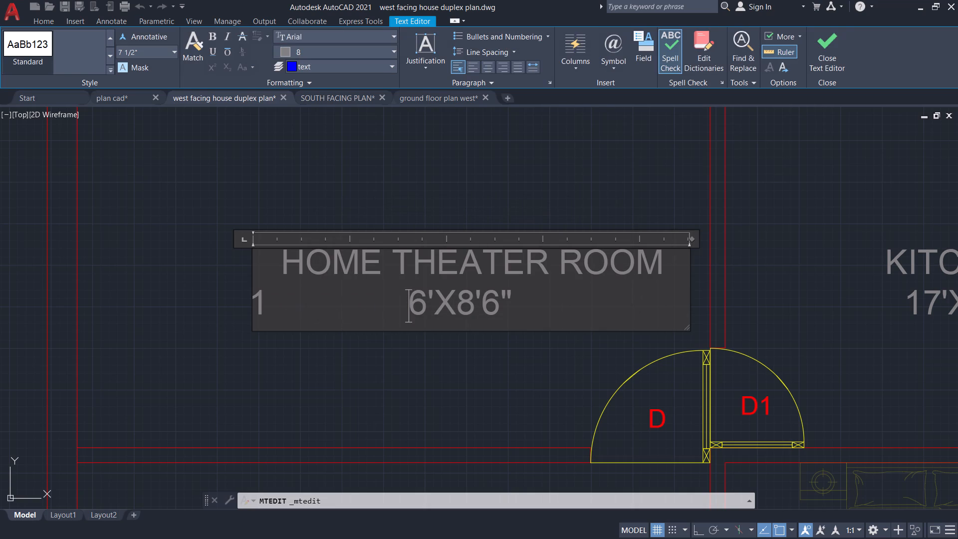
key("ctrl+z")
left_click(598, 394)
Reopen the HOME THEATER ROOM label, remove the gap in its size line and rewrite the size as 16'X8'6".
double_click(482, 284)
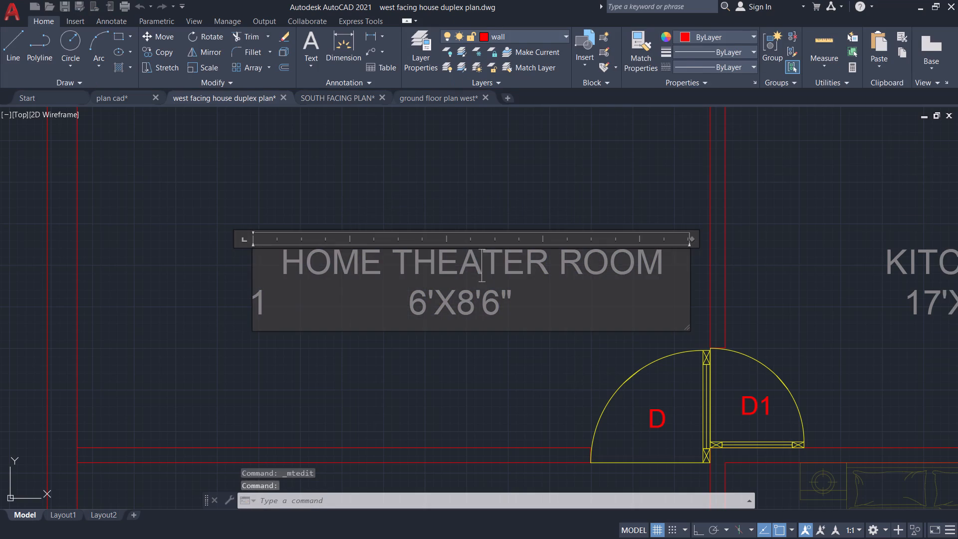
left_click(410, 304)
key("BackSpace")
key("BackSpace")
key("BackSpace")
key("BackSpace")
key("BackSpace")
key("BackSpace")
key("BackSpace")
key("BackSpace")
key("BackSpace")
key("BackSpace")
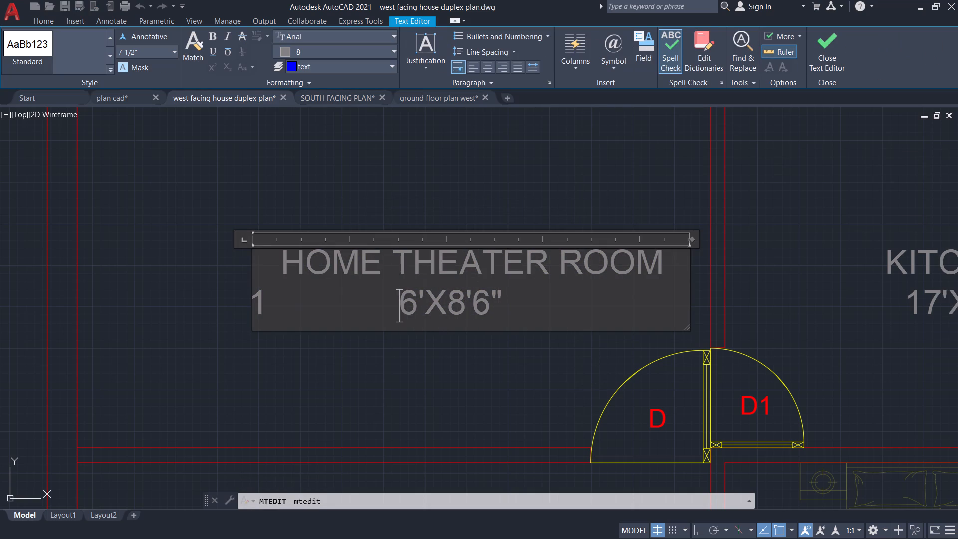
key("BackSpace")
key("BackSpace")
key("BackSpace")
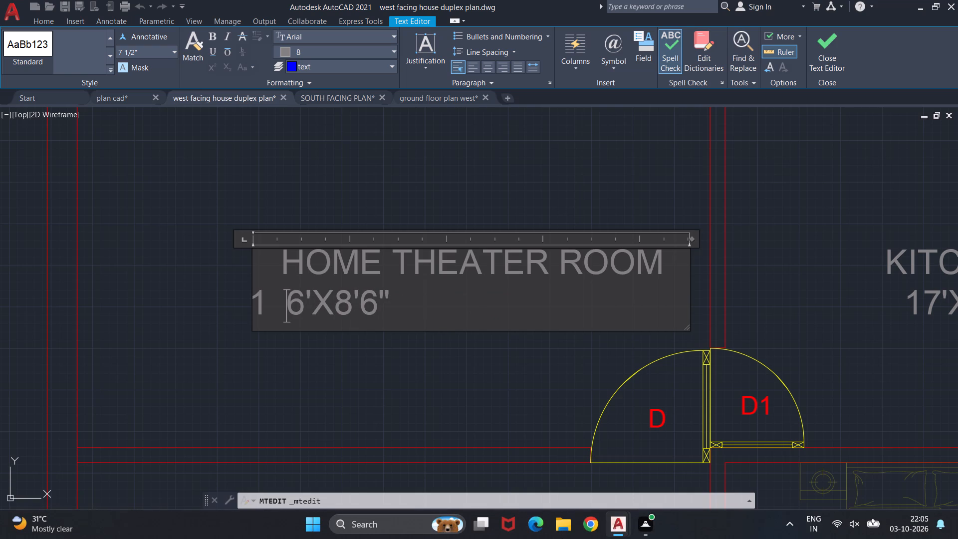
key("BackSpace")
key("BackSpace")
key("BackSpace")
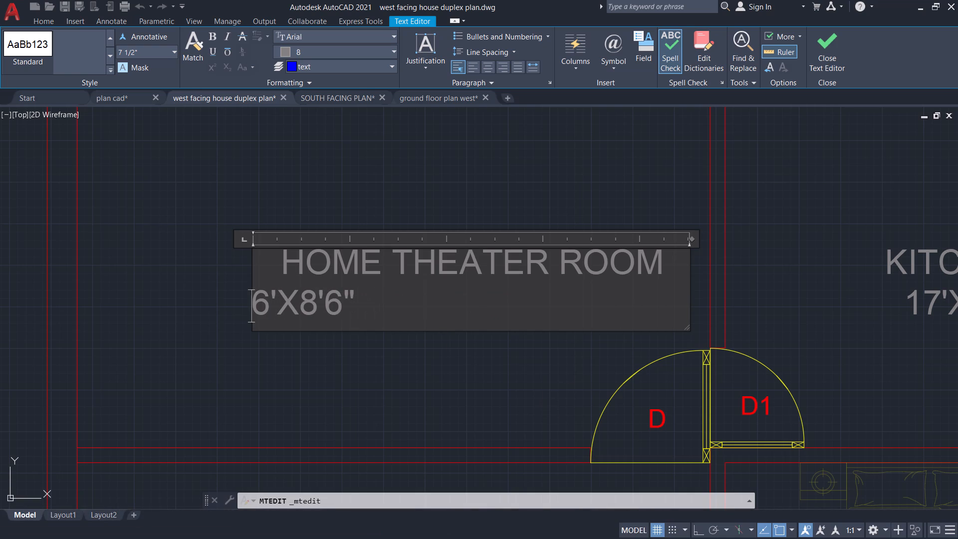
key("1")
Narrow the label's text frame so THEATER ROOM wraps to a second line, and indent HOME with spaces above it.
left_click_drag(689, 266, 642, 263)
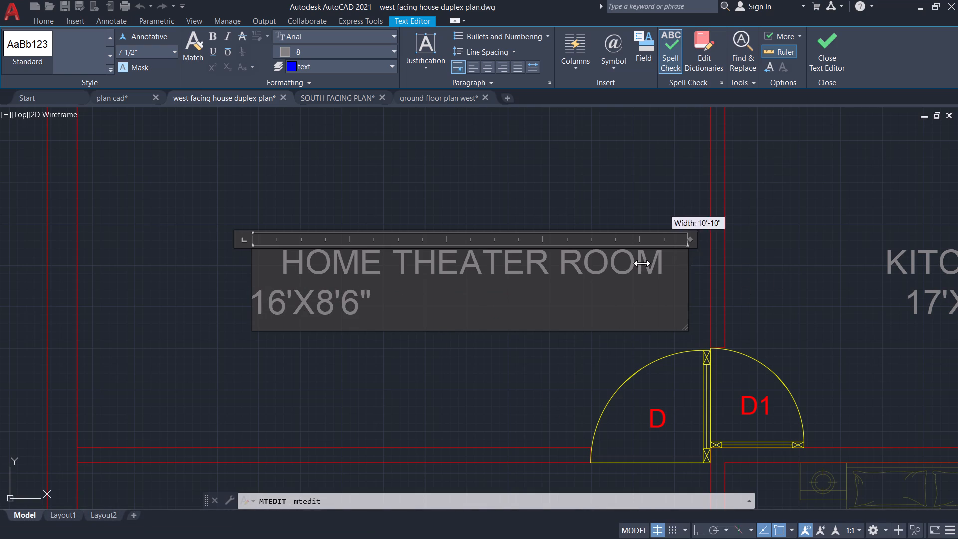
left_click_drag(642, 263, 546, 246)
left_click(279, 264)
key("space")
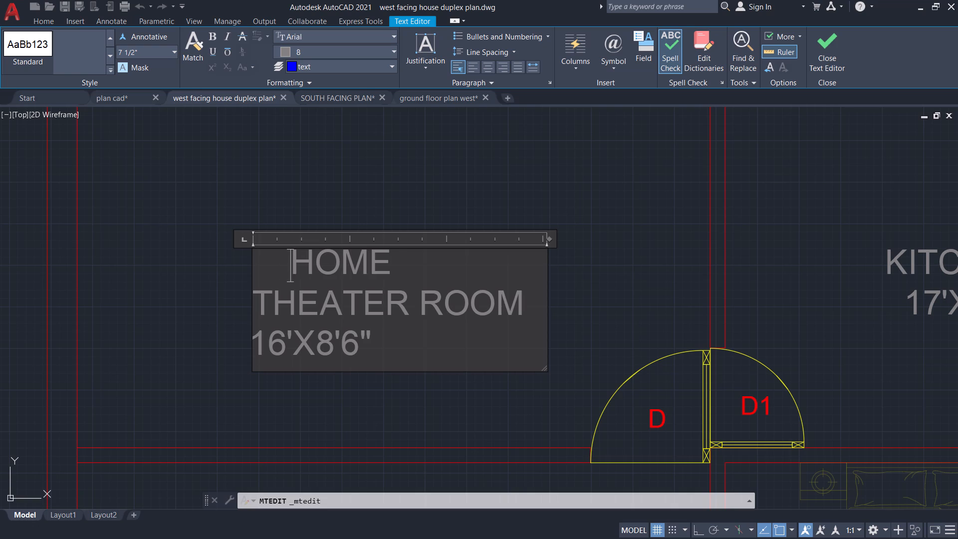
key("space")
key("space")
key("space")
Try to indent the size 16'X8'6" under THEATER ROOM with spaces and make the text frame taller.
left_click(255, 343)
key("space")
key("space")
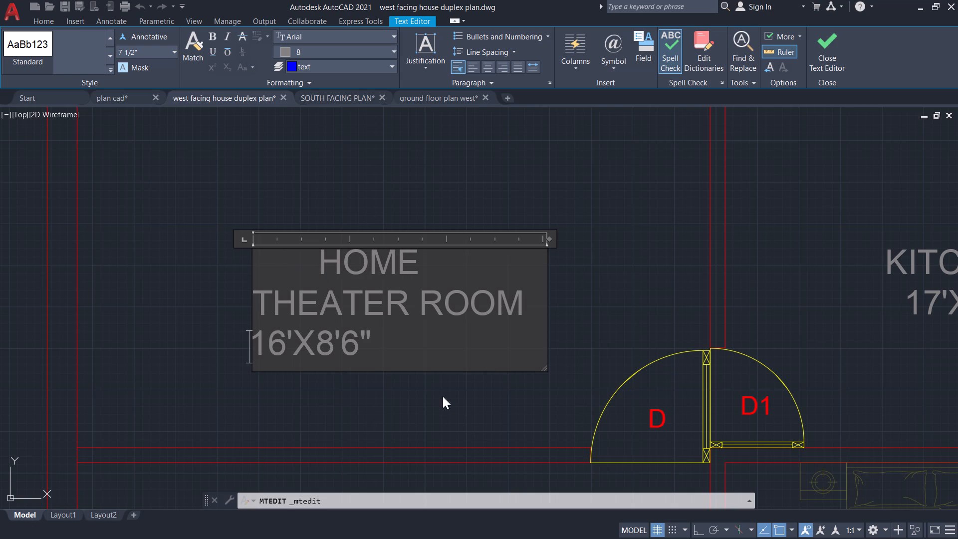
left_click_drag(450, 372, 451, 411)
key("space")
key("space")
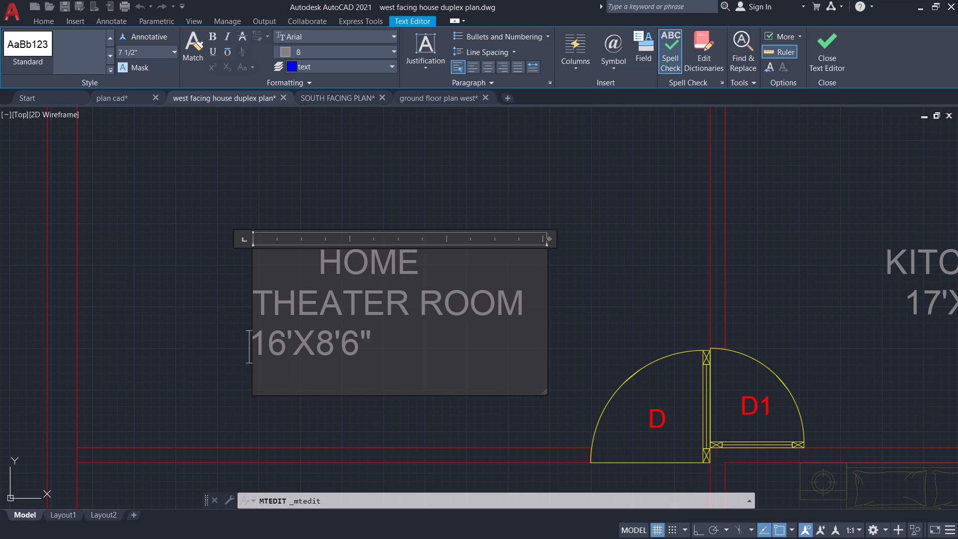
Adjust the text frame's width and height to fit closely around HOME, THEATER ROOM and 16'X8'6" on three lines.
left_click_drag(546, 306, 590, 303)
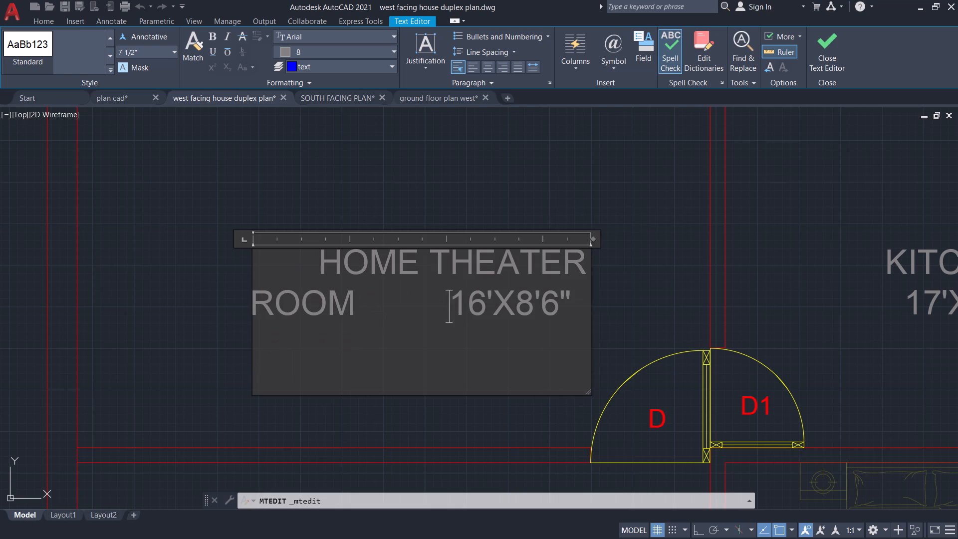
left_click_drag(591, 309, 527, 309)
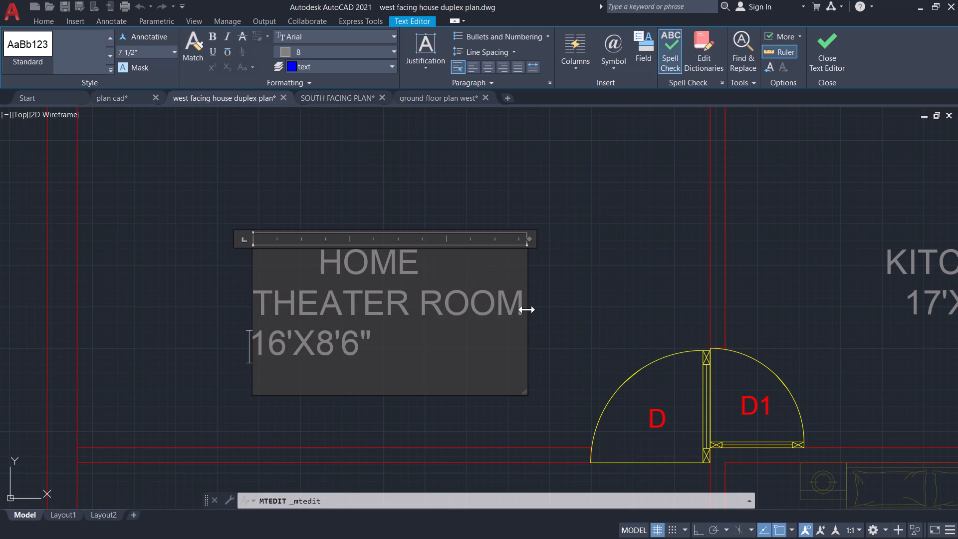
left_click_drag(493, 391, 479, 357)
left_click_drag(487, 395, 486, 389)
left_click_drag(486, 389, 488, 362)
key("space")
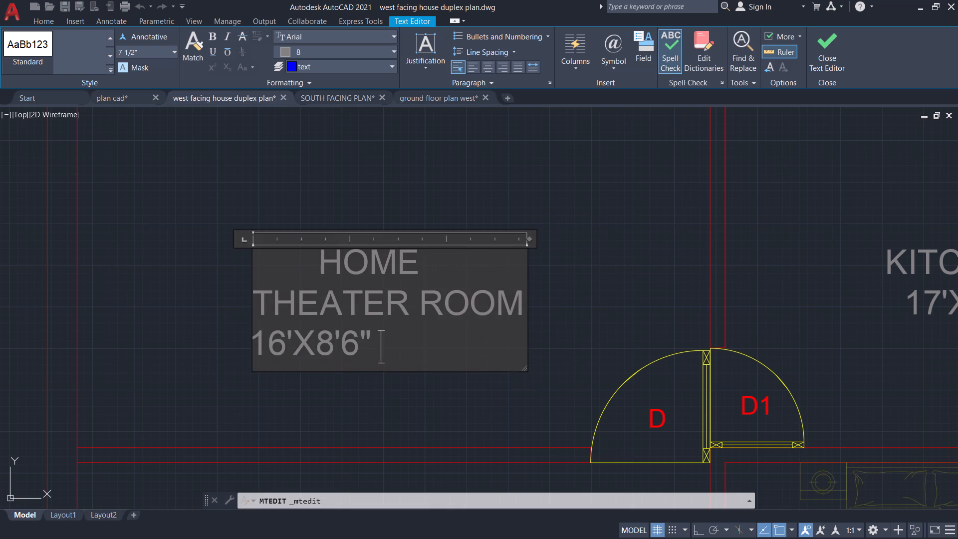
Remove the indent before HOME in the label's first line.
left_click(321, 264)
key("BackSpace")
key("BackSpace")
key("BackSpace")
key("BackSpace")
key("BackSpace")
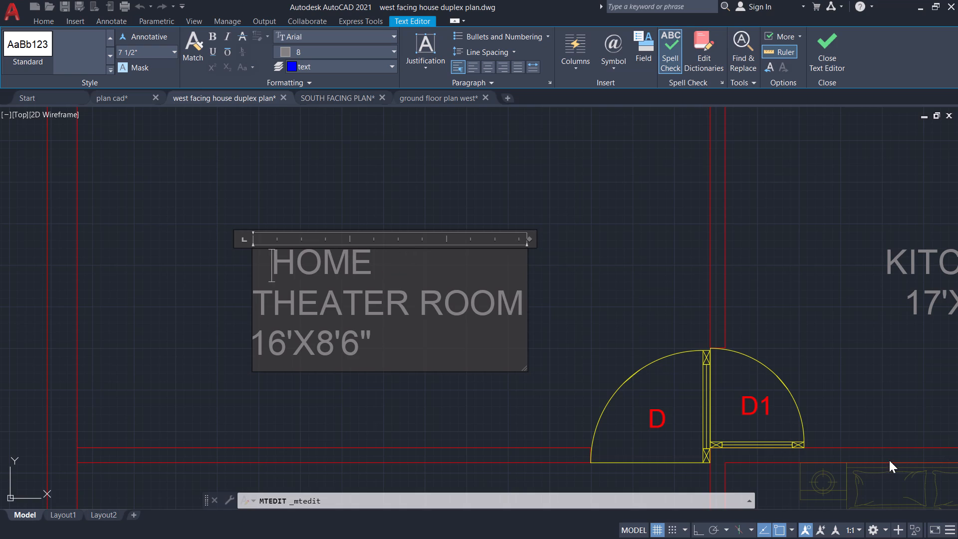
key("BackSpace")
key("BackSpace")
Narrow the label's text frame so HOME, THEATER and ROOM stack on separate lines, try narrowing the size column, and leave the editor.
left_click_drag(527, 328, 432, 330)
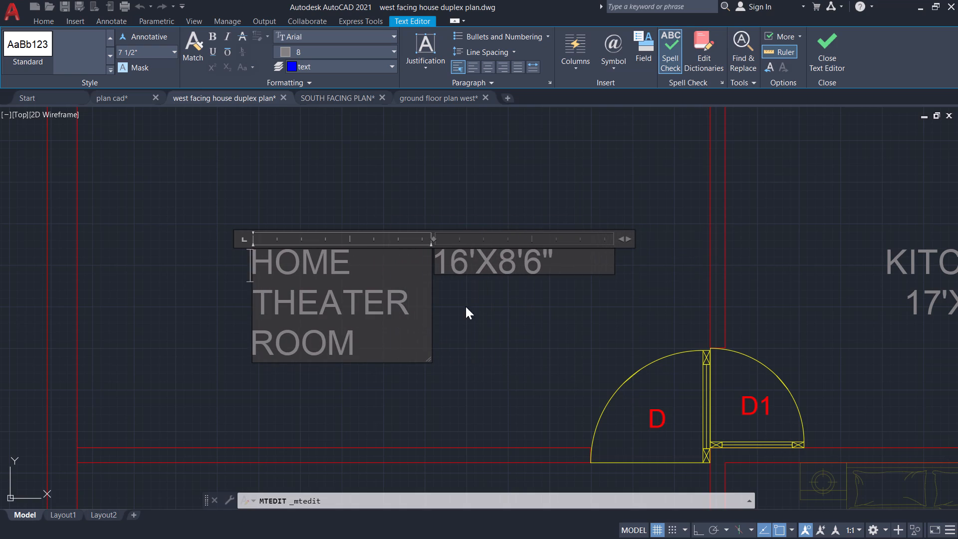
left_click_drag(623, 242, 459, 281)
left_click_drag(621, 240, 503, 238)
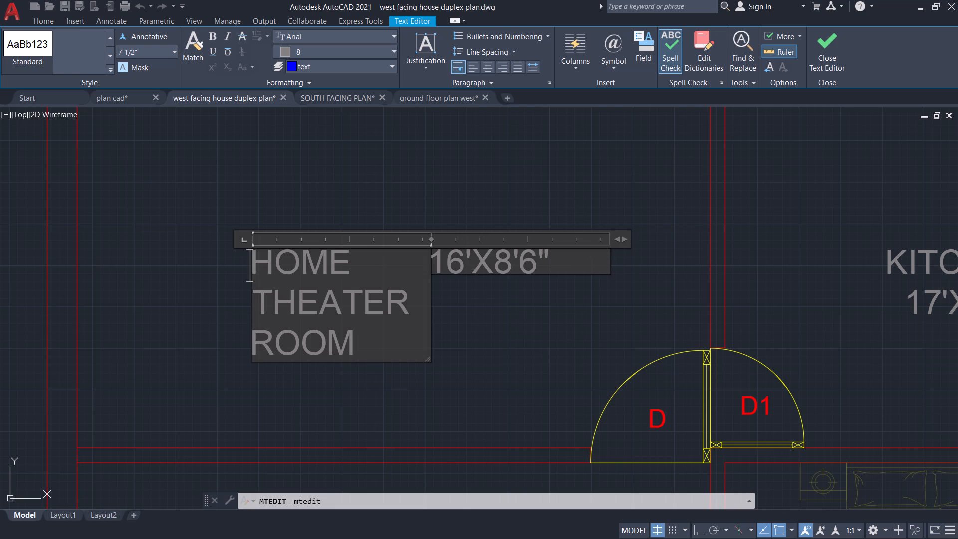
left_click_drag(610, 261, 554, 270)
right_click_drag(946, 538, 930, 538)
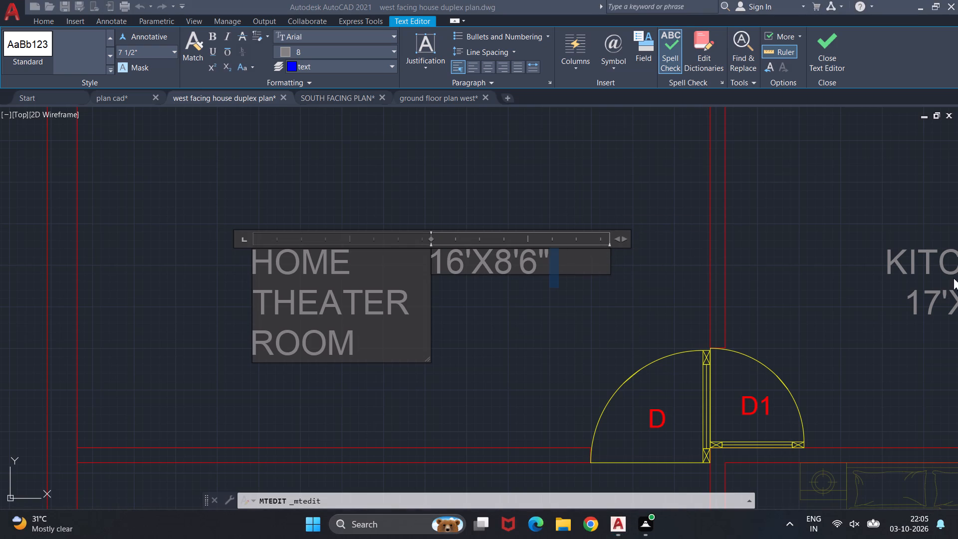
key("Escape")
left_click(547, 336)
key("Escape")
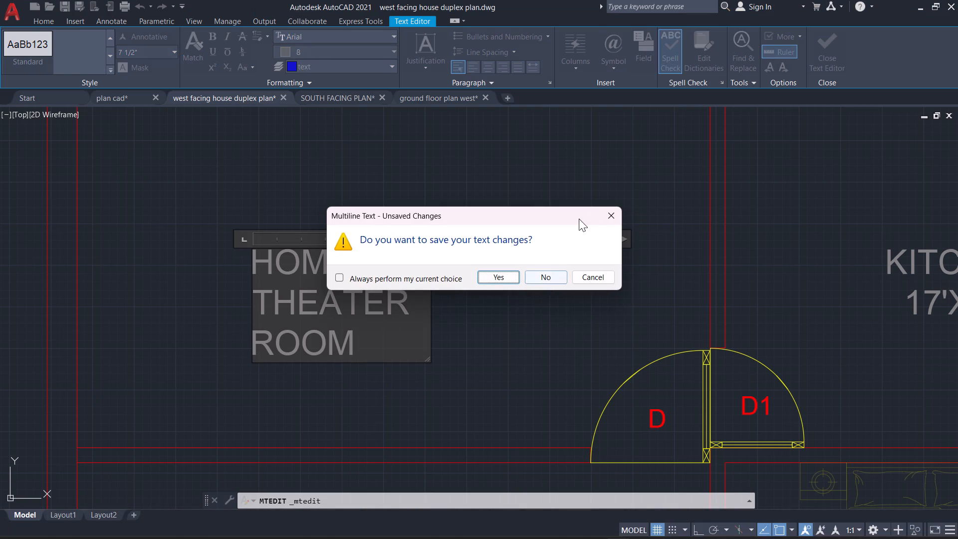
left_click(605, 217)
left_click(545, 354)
Erase the HOME THEATER ROOM 16'X8'6" label from the second plan's northwest room.
left_click(385, 246)
left_click(397, 272)
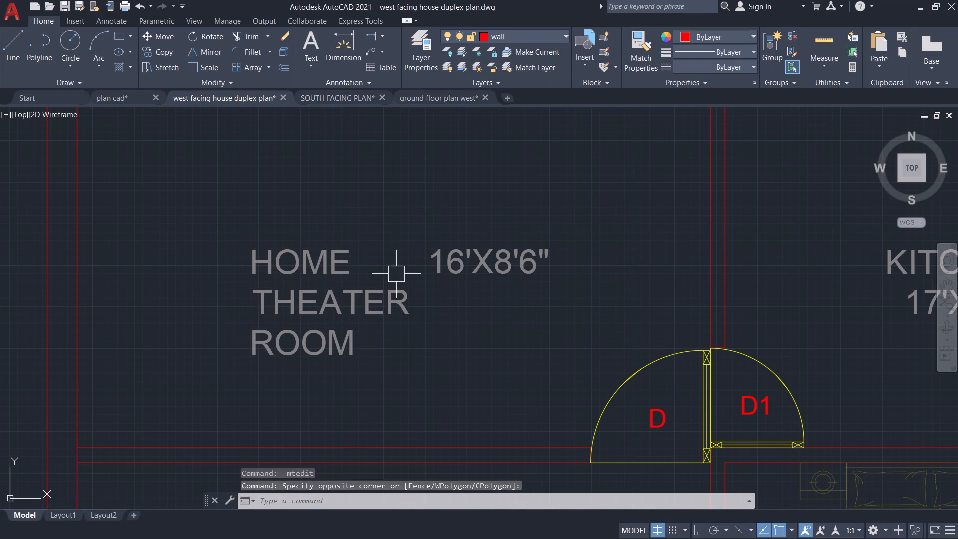
left_click(314, 265)
key("Delete")
Replace KITCHEN with BALCONY in the label of the second plan's northeast room.
scroll(369, 306, "down", 4)
scroll(501, 306, "up", 2)
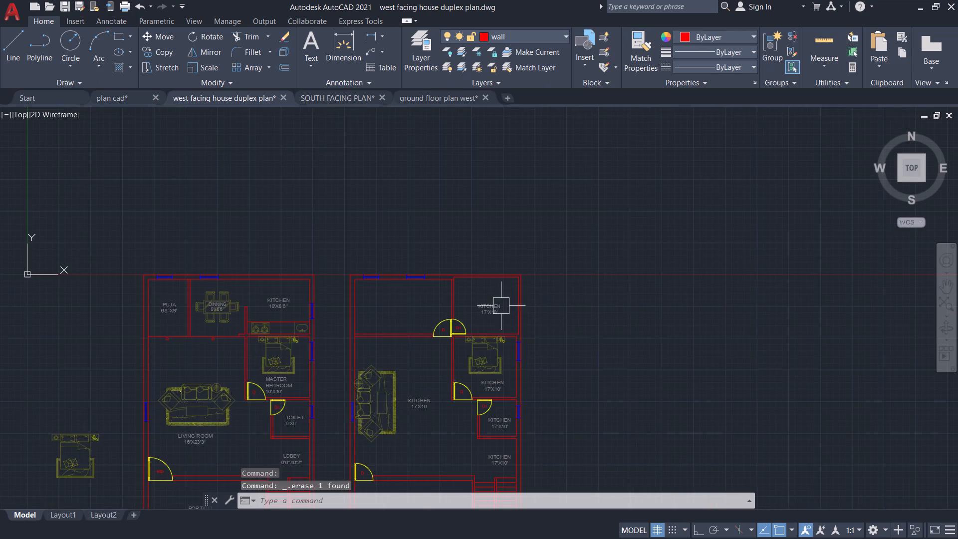
double_click(489, 308)
scroll(493, 309, "up", 2)
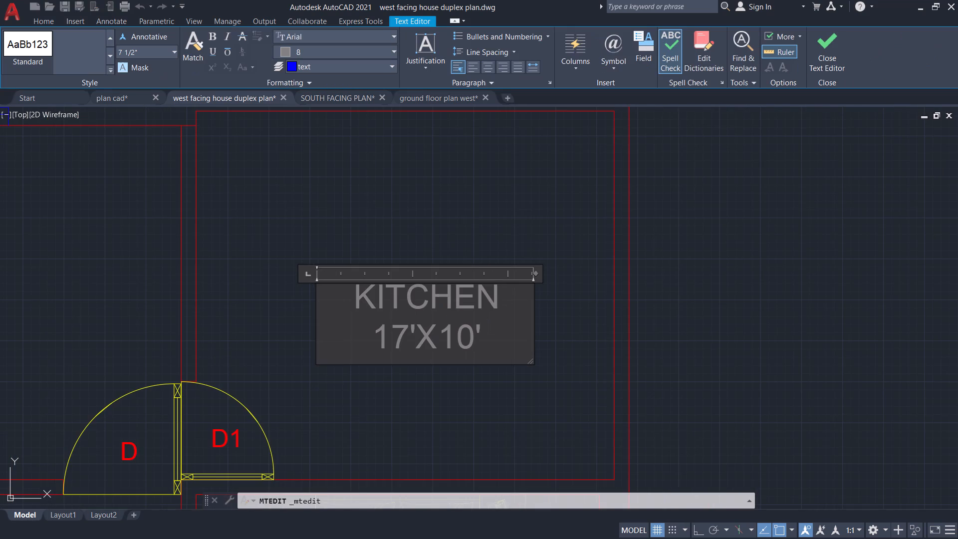
left_click_drag(503, 305, 356, 288)
type("BALCONY")
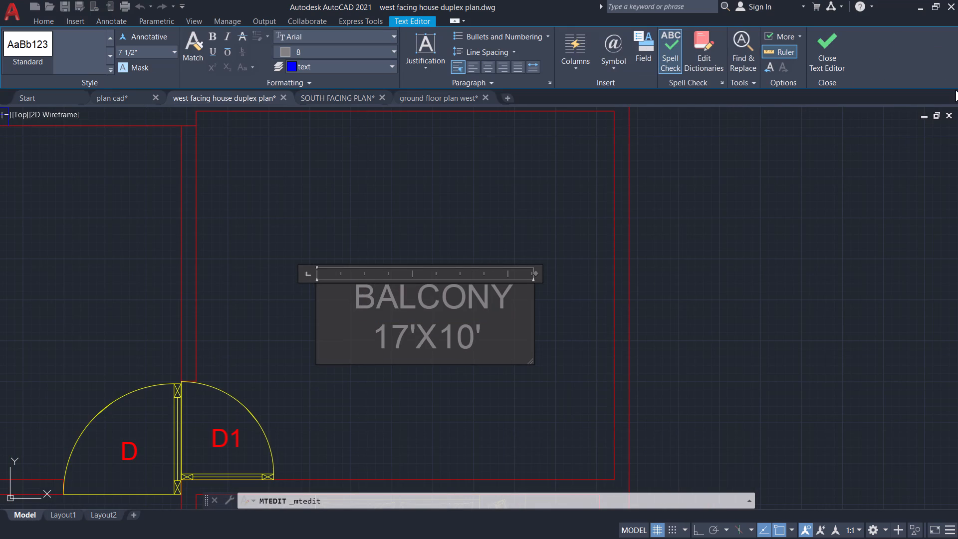
Set the size line of the BALCONY label to 10'3"X8'9".
scroll(445, 423, "up", 1)
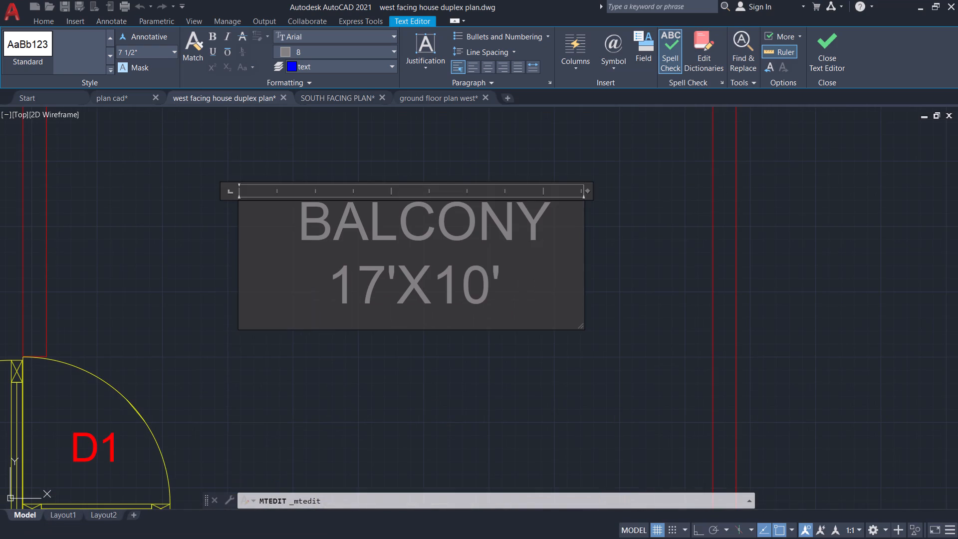
left_click(381, 297)
key("BackSpace")
key("0")
key("Right")
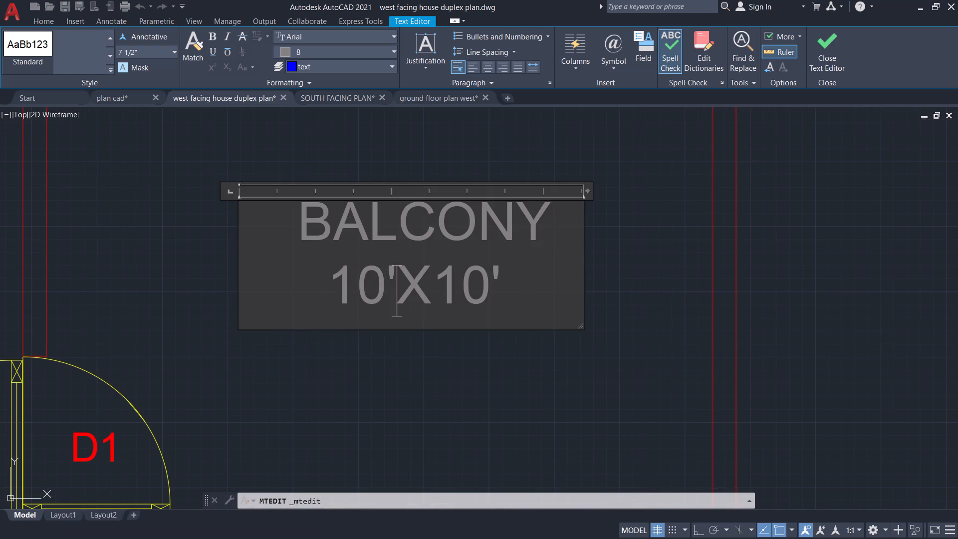
key("3")
key("shift+quotedbl")
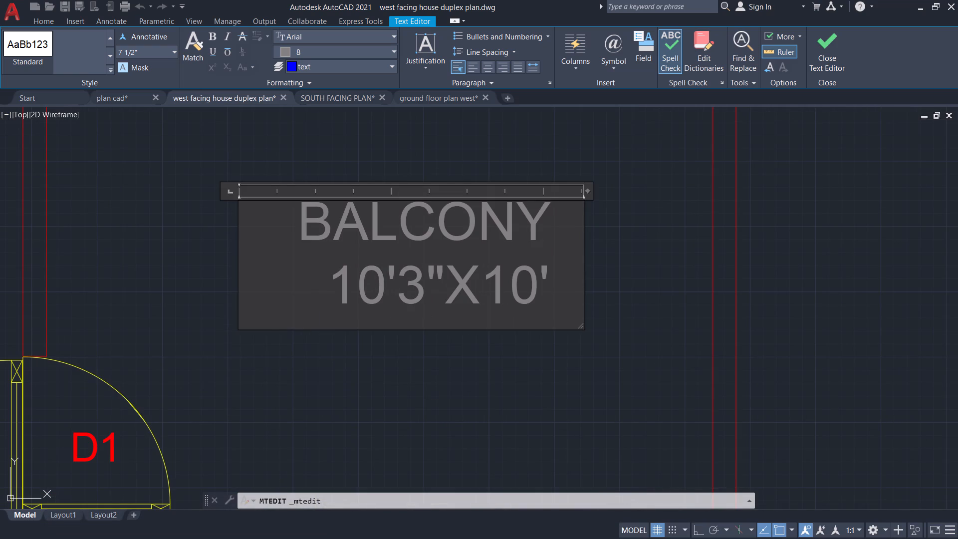
left_click(532, 286)
key("BackSpace")
key("BackSpace")
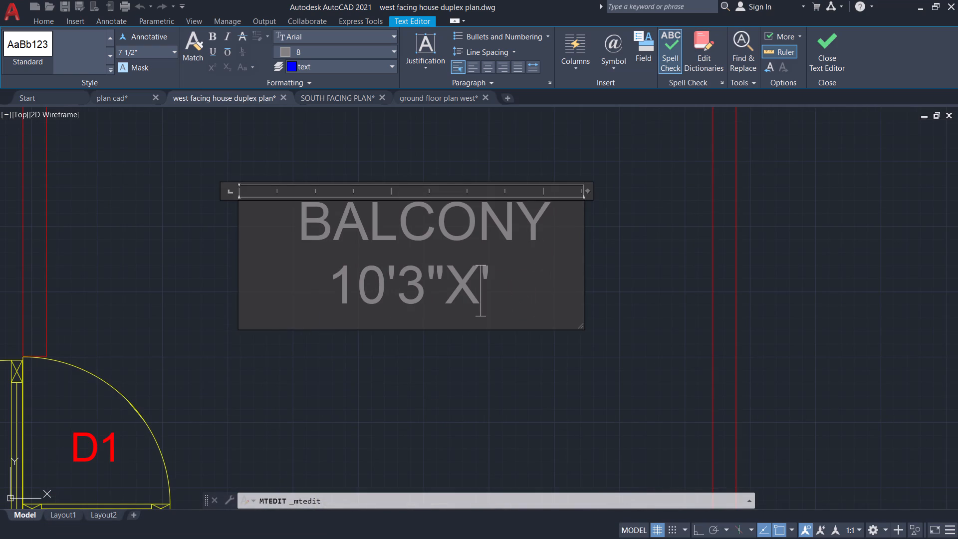
key("8")
key("Right")
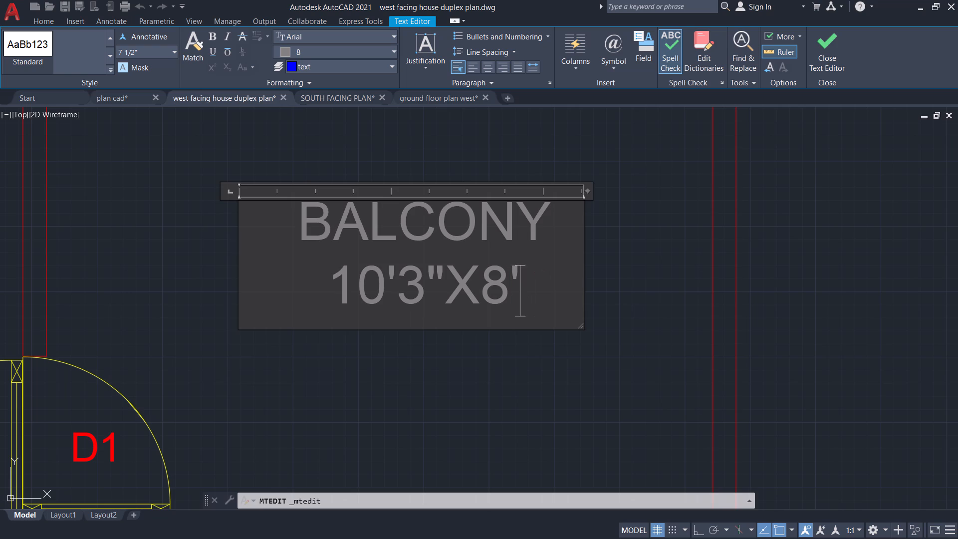
key("9")
key("shift+quotedbl")
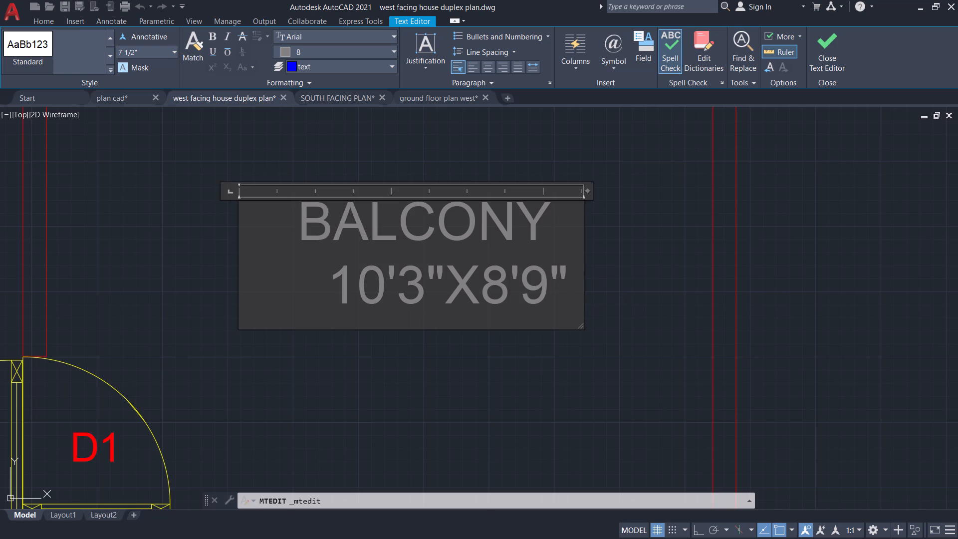
Remove the indent before the BALCONY label's size line and finish editing the text.
left_click(328, 280)
key("BackSpace")
key("BackSpace")
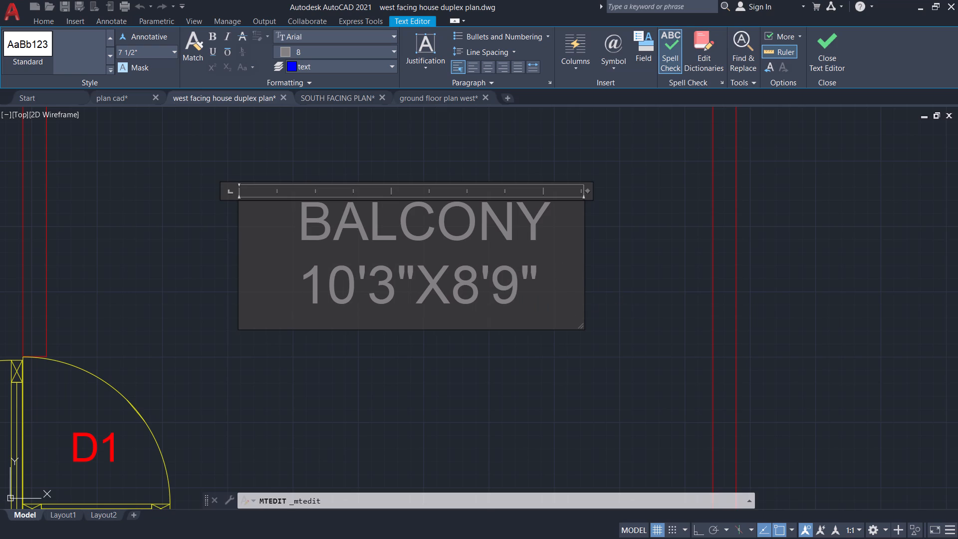
left_click(636, 286)
Erase the KITCHEN 17'X10' labels from the second plan's bedroom and the small room with door D1 just south of it.
scroll(582, 307, "down", 4)
middle_click_drag(565, 328, 554, 241)
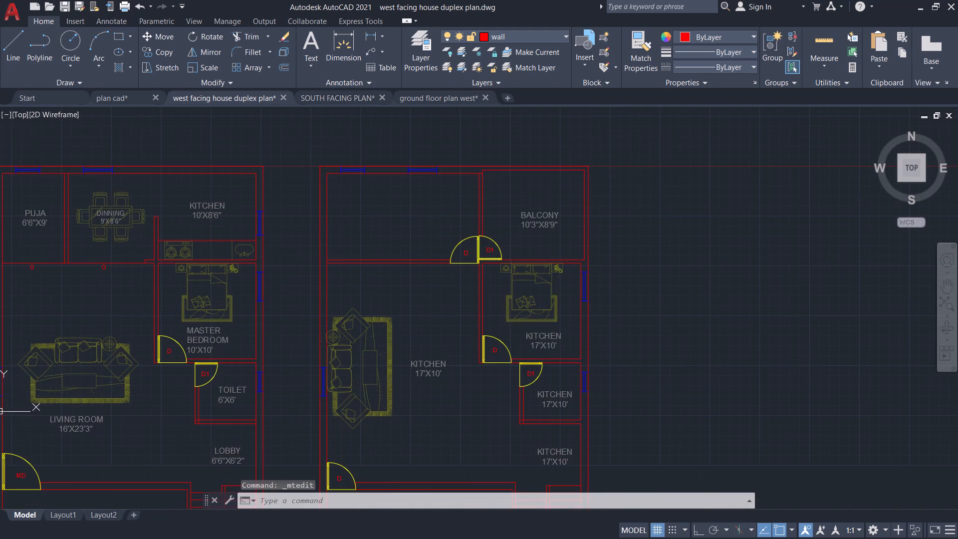
scroll(552, 372, "up", 2)
double_click(549, 289)
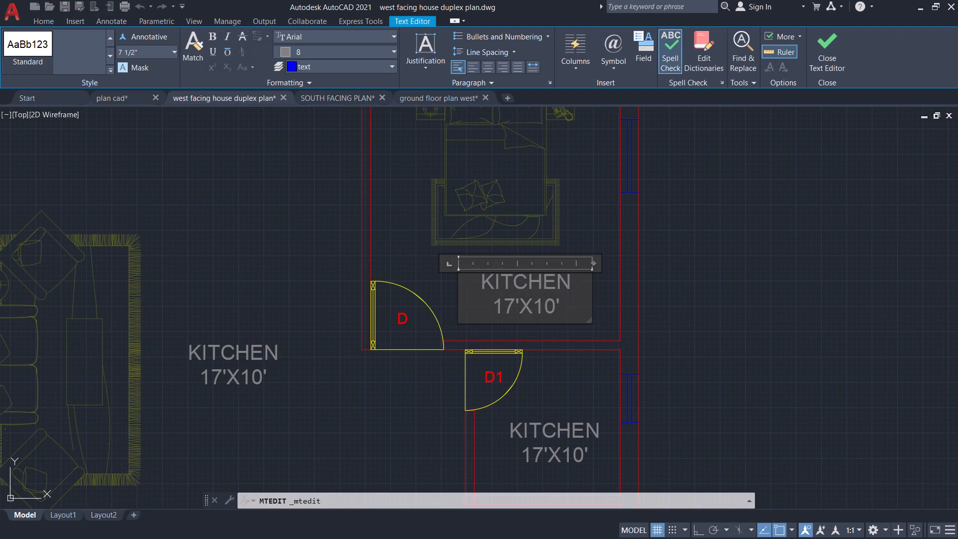
key("Escape")
left_click(562, 285)
key("Delete")
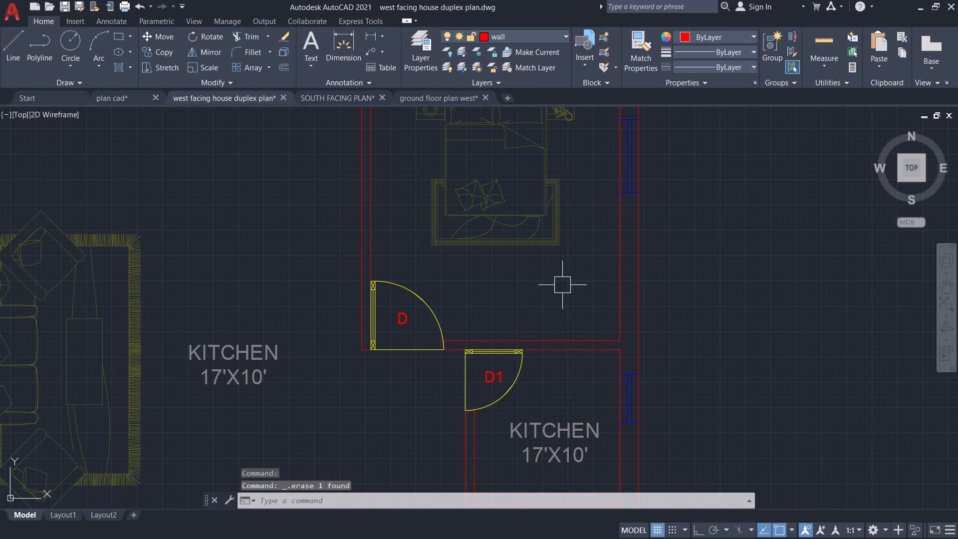
left_click(582, 419)
key("Delete")
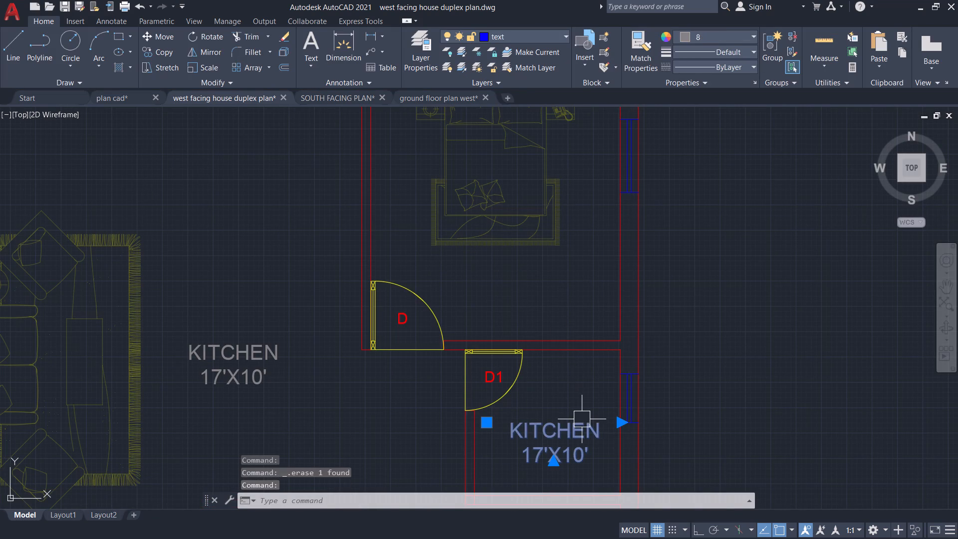
Copy the MASTER BEDROOM 10'X10' label from the first plan to below the bed in the second plan's bedroom.
scroll(436, 423, "down", 3)
scroll(254, 387, "up", 2)
left_click(251, 385)
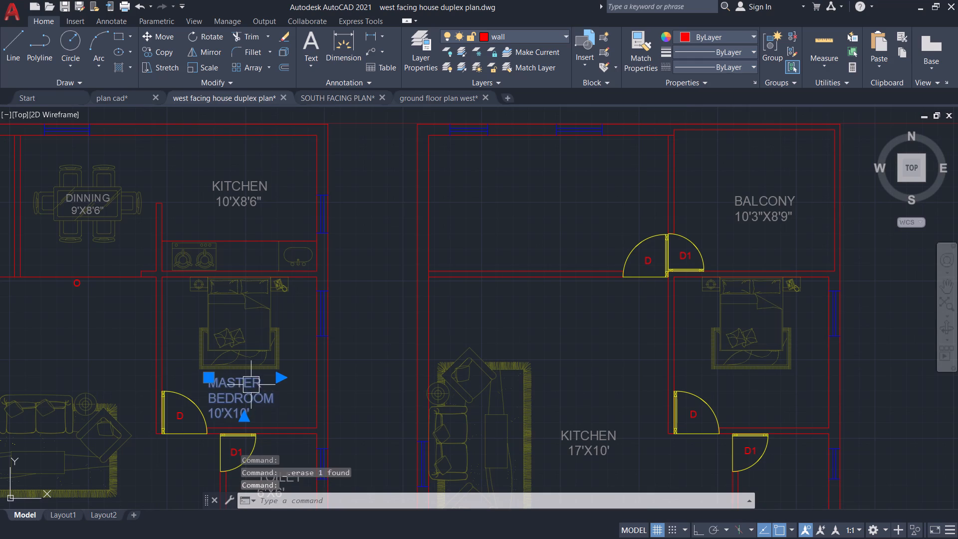
type("CO")
key("Return")
left_click(240, 397)
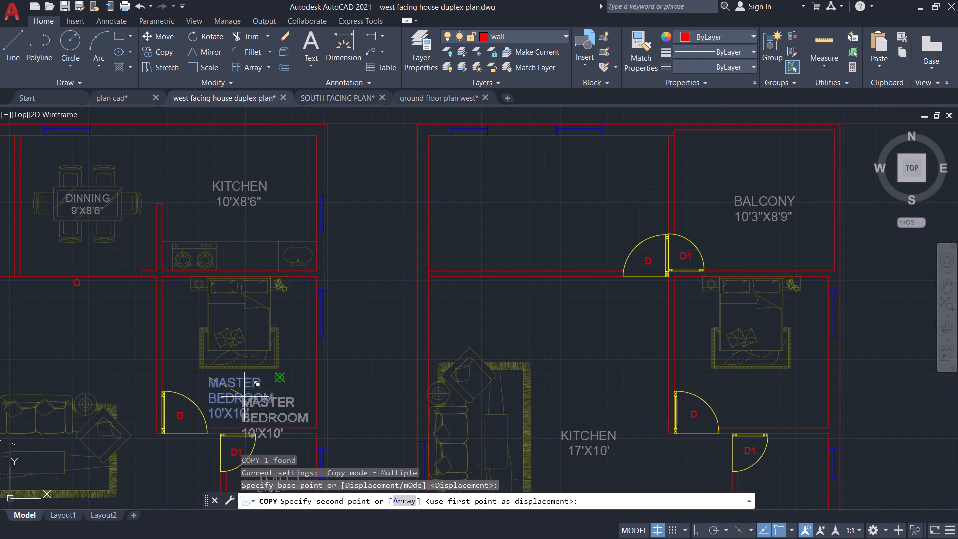
scroll(758, 392, "up", 2)
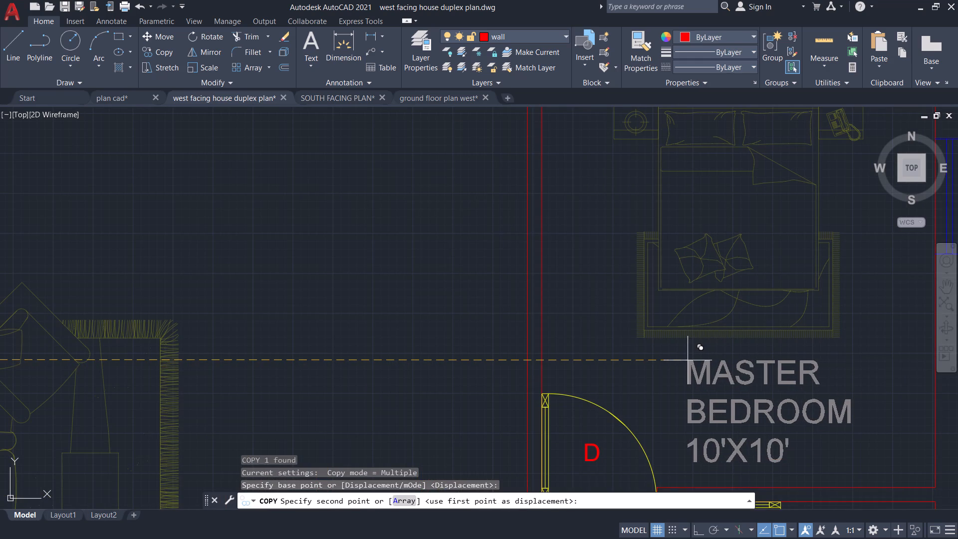
left_click(688, 360)
key("Escape")
Copy the TOILET 6'X6' label from the first plan into the matching room of the second plan.
scroll(435, 344, "down", 2)
scroll(220, 371, "down", 1)
middle_click_drag(225, 372, 378, 287)
scroll(305, 355, "up", 1)
left_click(300, 332)
type("CO")
key("Return")
left_click(271, 327)
scroll(778, 327, "up", 2)
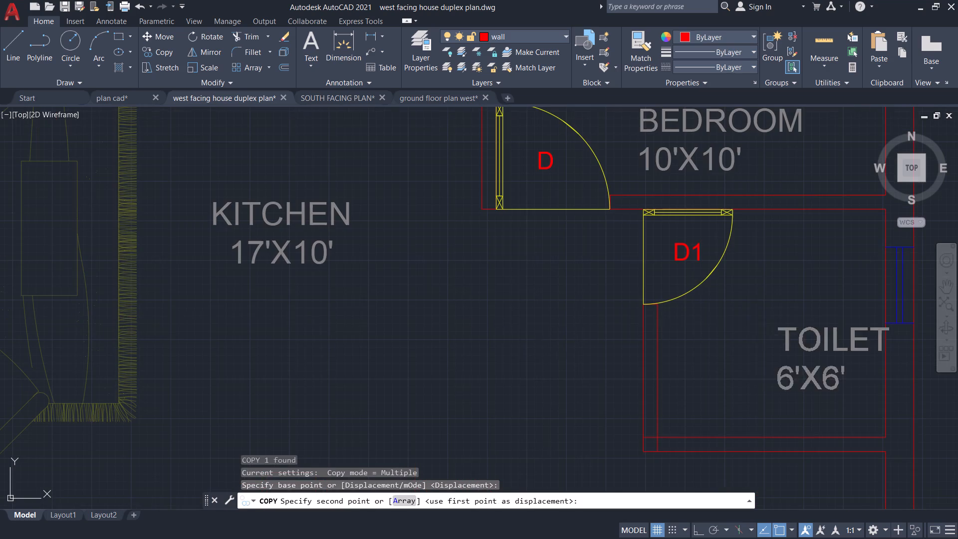
left_click(732, 325)
scroll(732, 325, "down", 4)
key("Escape")
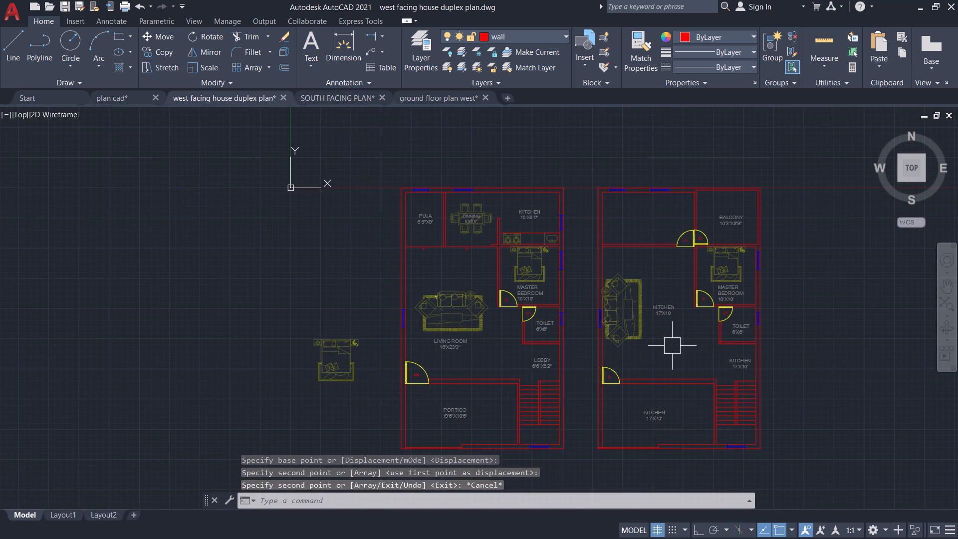
Erase the KITCHEN 17'X10' label from the area between the toilet and the stairs in the second plan.
scroll(704, 359, "up", 1)
left_click(747, 364)
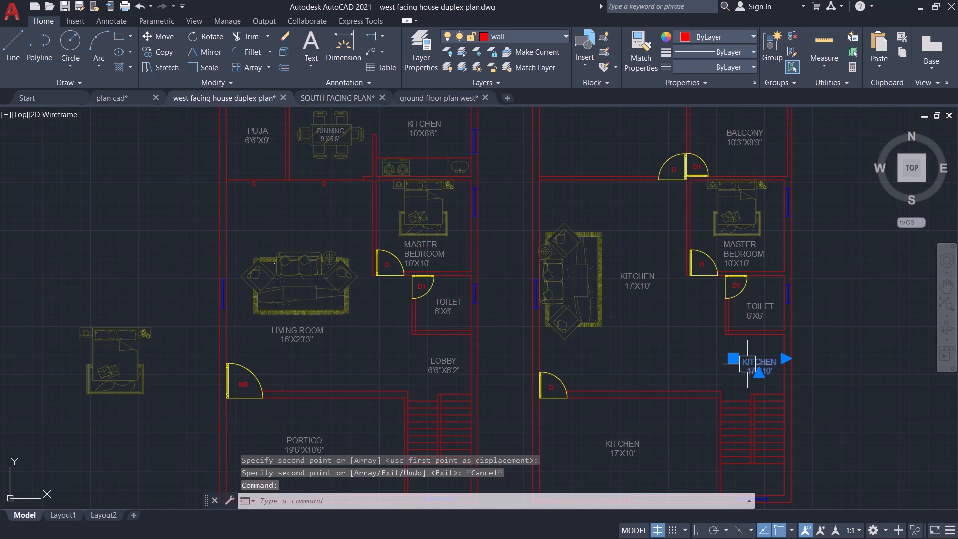
key("Delete")
Copy the LOBBY 6'6"X6'2" label from the first plan to the space above the second plan's stairs.
left_click(458, 370)
key("c")
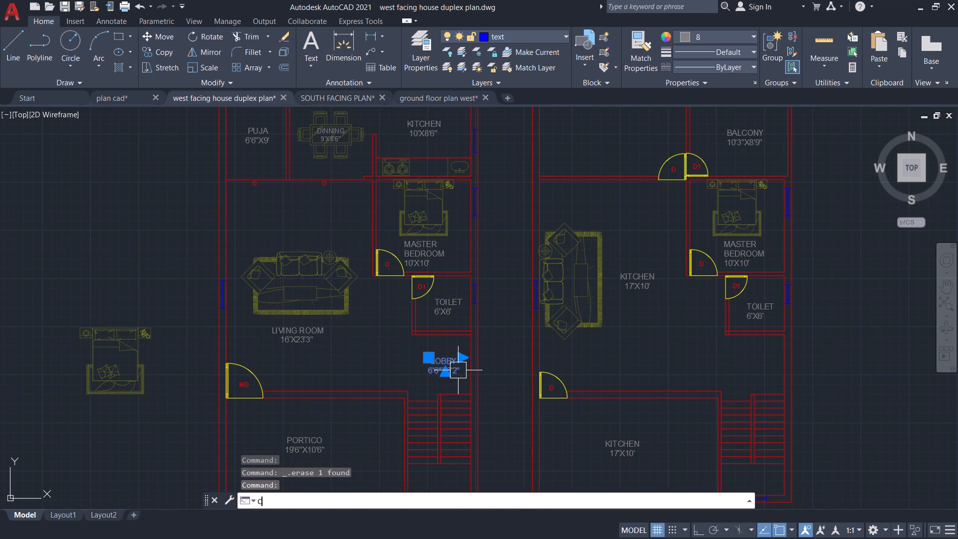
key("o")
key("Return")
left_click(443, 365)
scroll(753, 365, "up", 2)
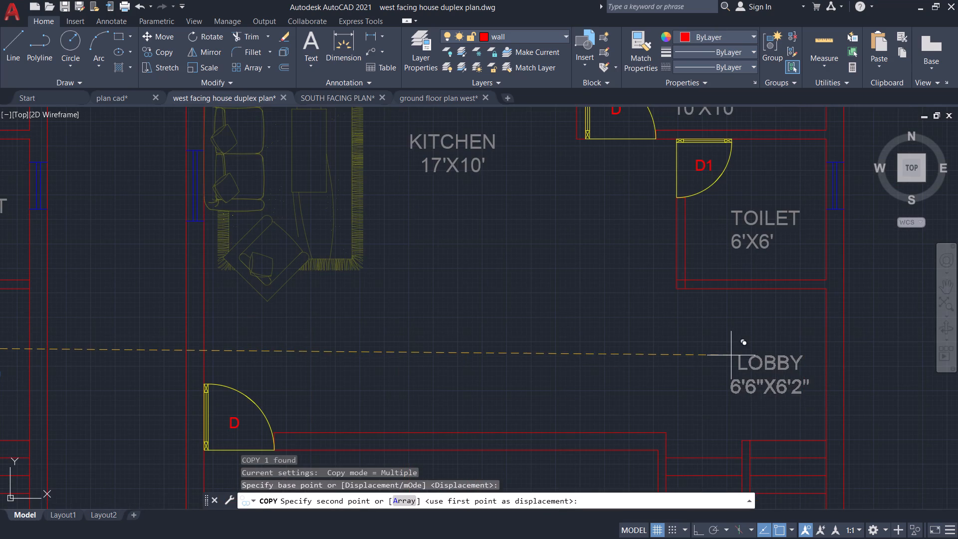
left_click(731, 355)
scroll(730, 355, "down", 3)
key("Escape")
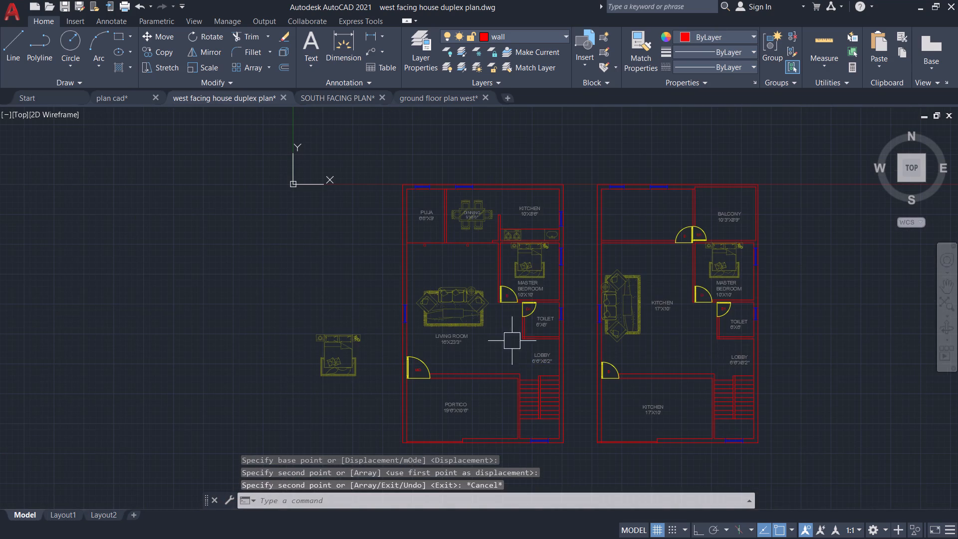
Copy the LIVING ROOM 16'X23'3" label from the first plan to beside the sofa set in the second plan.
scroll(450, 354, "up", 1)
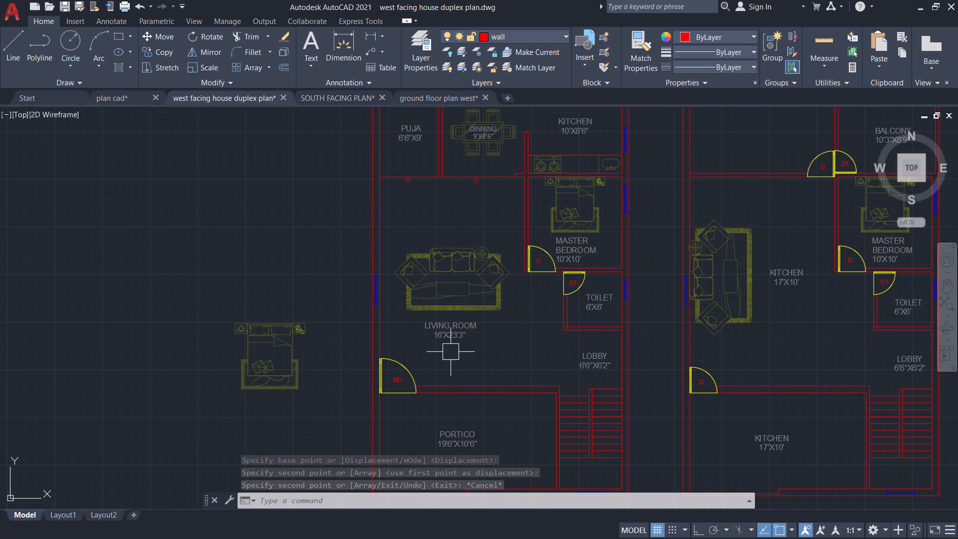
left_click(458, 342)
type("CO")
key("Return")
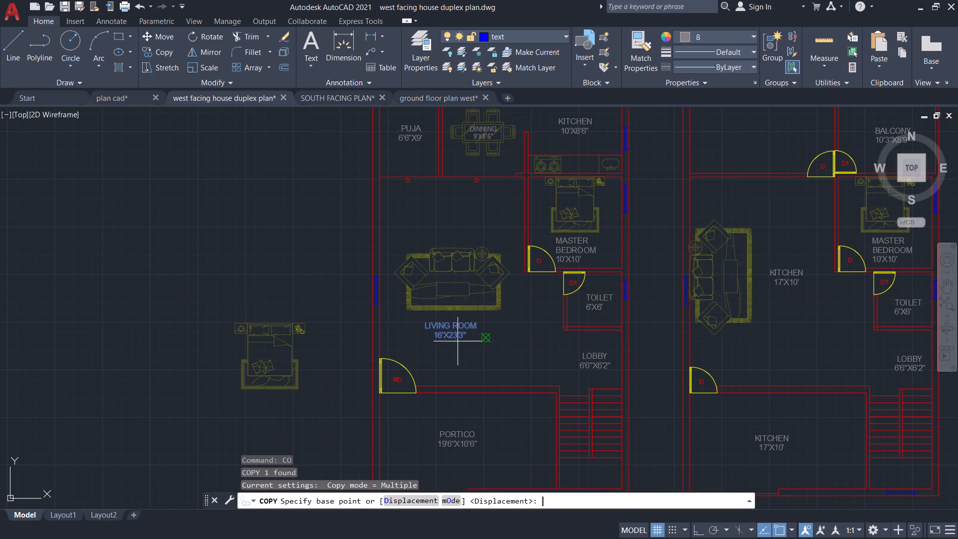
left_click_drag(447, 336, 471, 329)
scroll(724, 309, "up", 2)
middle_click_drag(760, 304, 542, 332)
left_click(583, 318)
key("Escape")
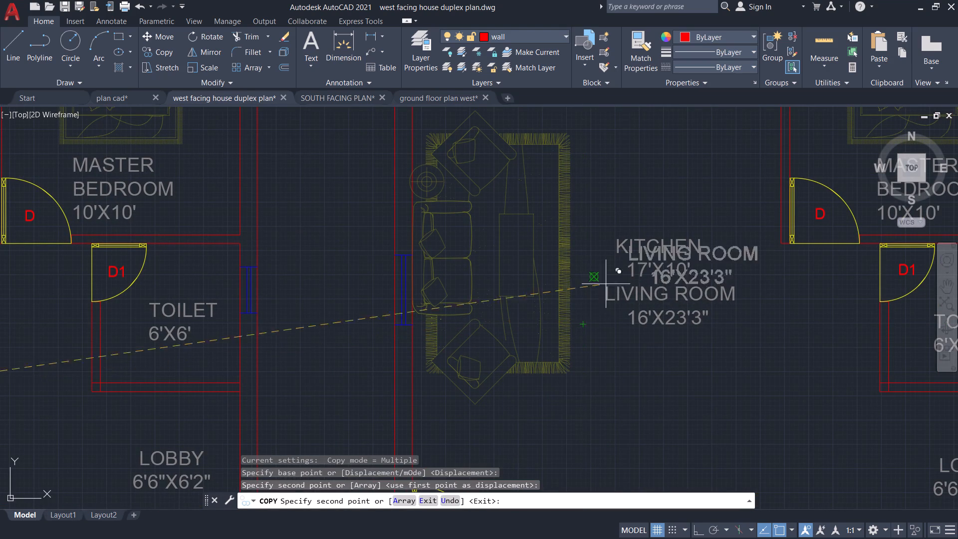
Erase the KITCHEN 17'X10' label beside the second plan's sofa set.
left_click(632, 257)
key("Delete")
Move the second plan's LIVING ROOM label slightly north, keeping it beside the sofa set.
left_click(675, 311)
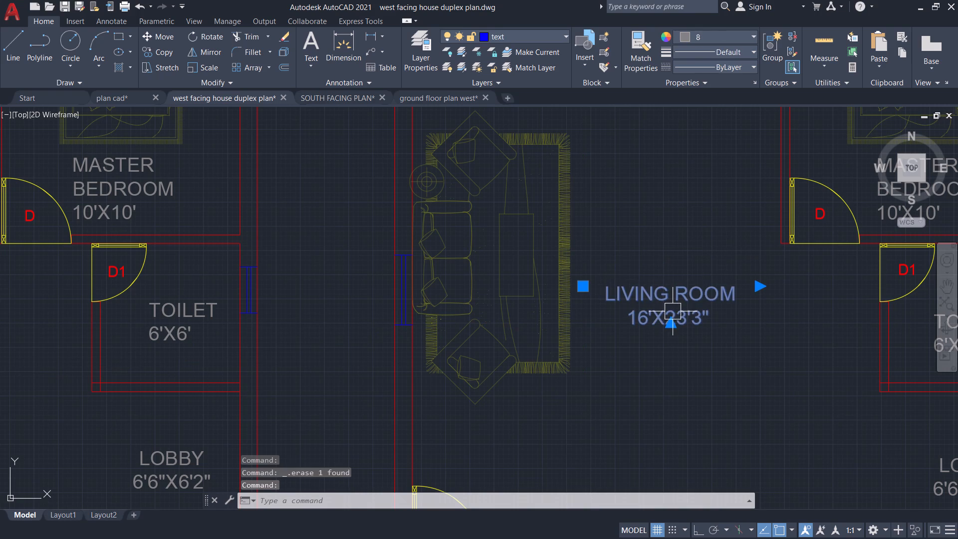
key("m")
key("Return")
left_click(669, 299)
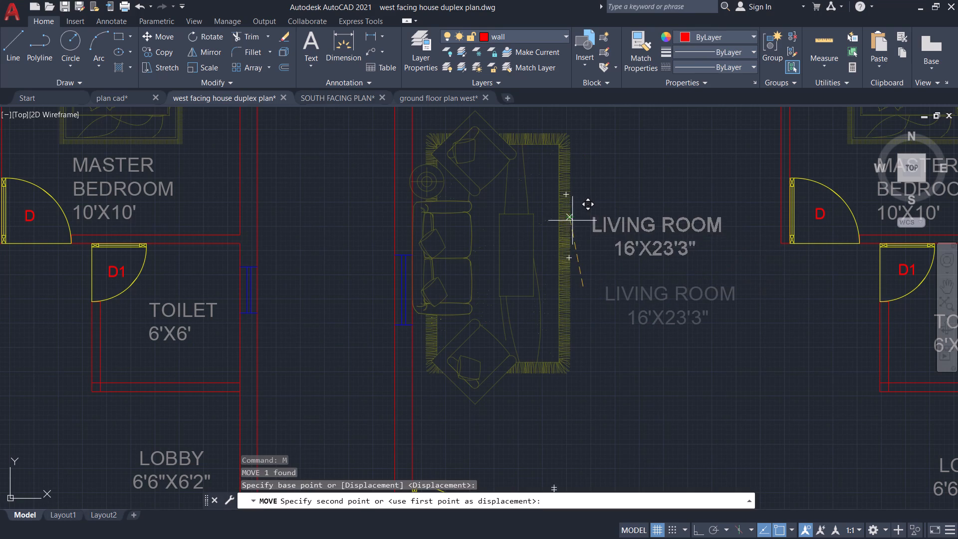
scroll(590, 227, "up", 1)
left_click(590, 227)
Copy the second plan's LIVING ROOM label into the empty northwest room of the same plan.
scroll(590, 235, "down", 3)
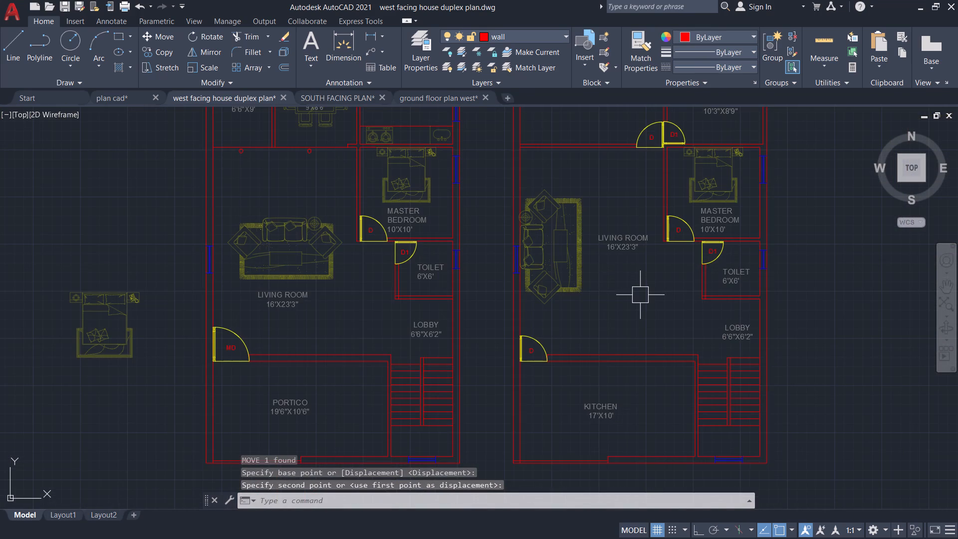
scroll(607, 402, "up", 1)
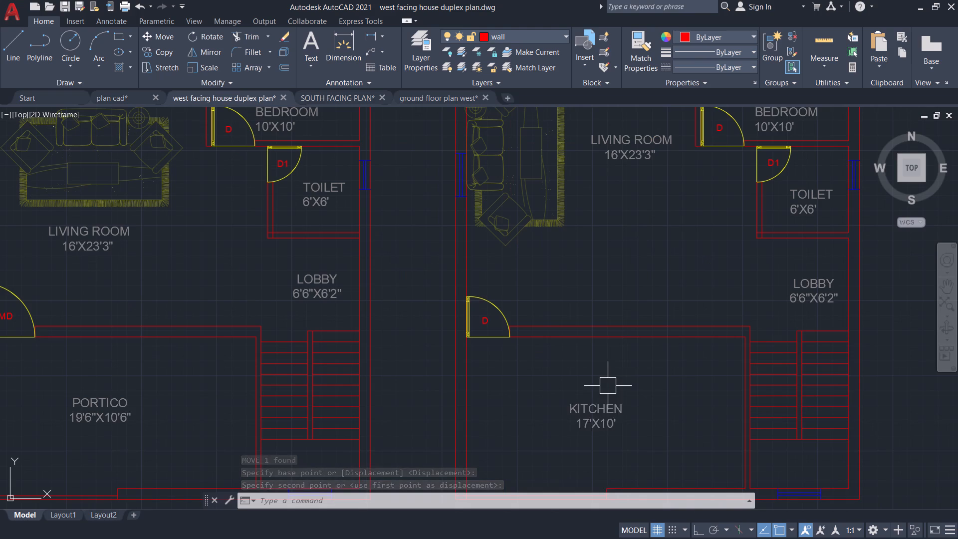
scroll(608, 386, "down", 1)
middle_click_drag(628, 309, 617, 398)
left_click(614, 325)
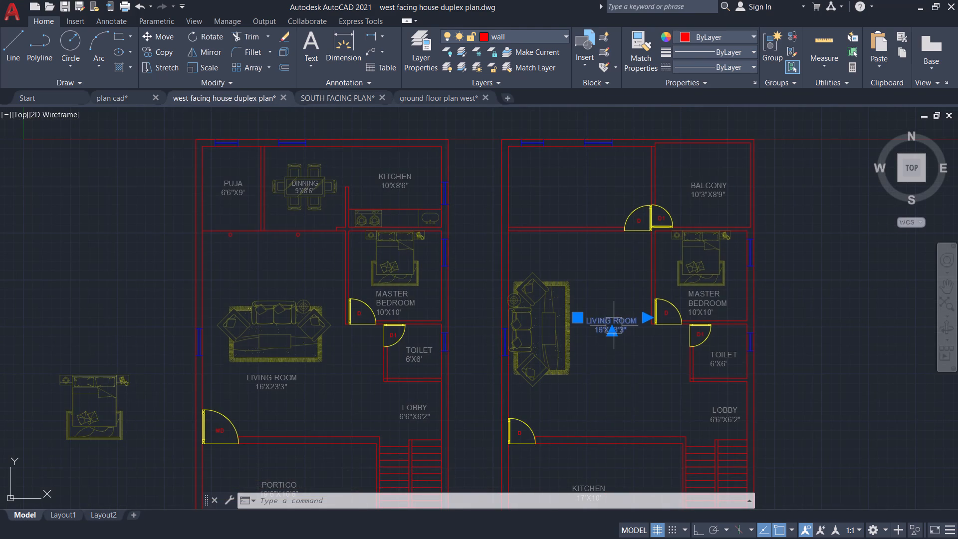
type("CO")
key("Return")
left_click_drag(614, 325, 614, 316)
middle_click_drag(583, 219, 597, 288)
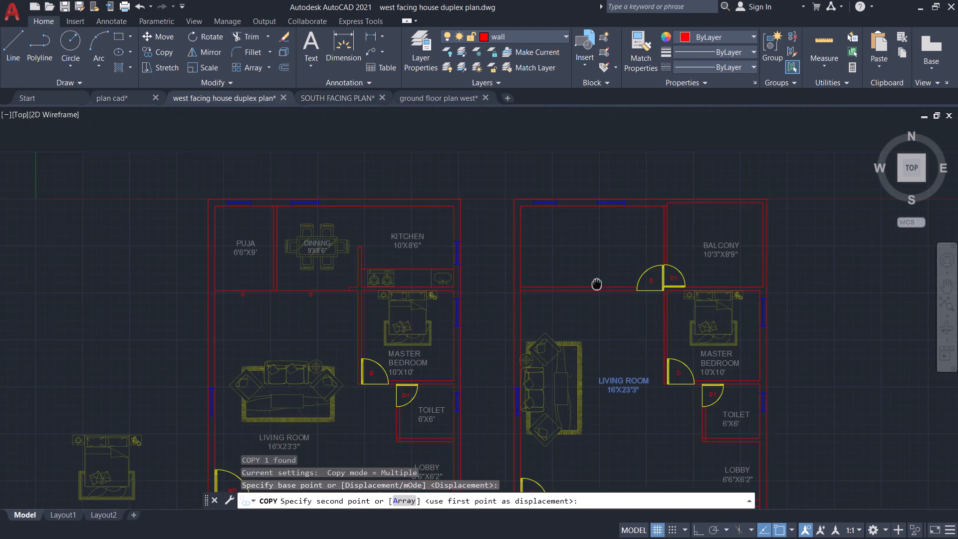
middle_click_drag(597, 288, 601, 288)
scroll(601, 278, "up", 1)
left_click(639, 237)
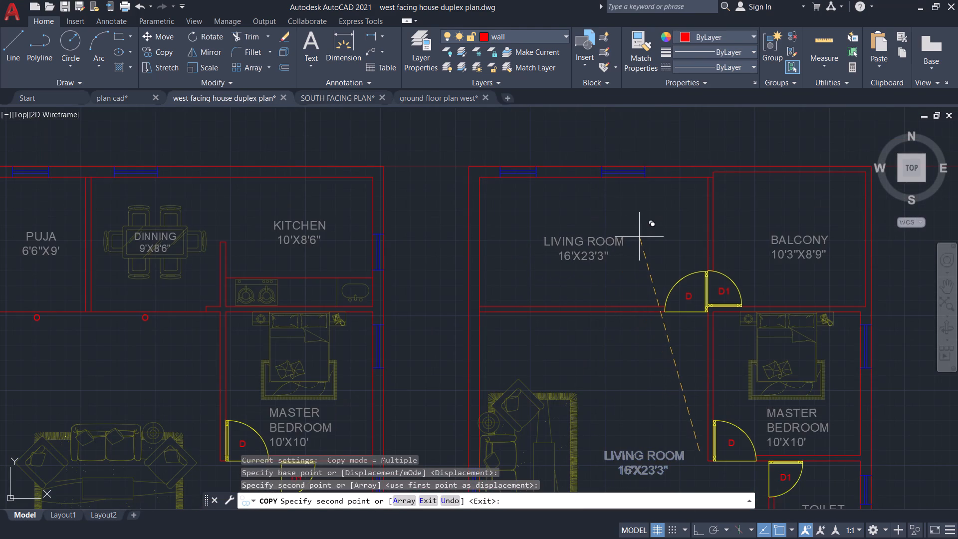
key("Escape")
Replace LIVING ROOM with HOME THEATER in the northwest room's copied label.
scroll(595, 232, "up", 2)
double_click(594, 248)
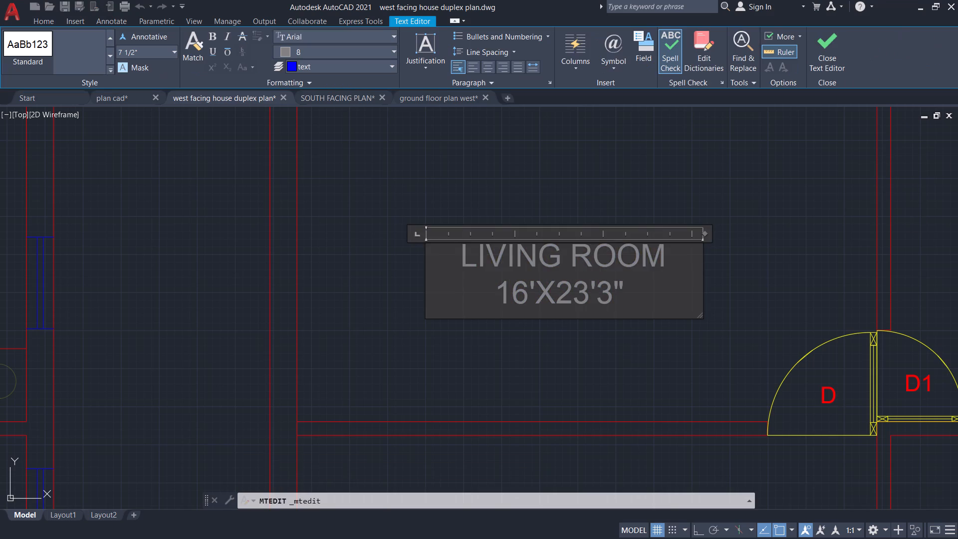
left_click_drag(672, 247, 449, 246)
type("HOME THEATER")
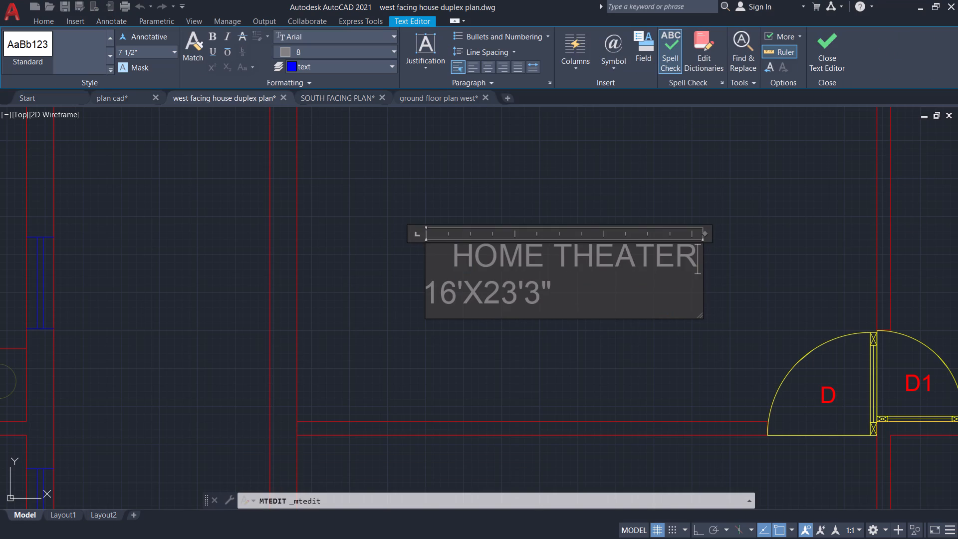
Add the word ROOM after HOME THEATER in the second plan's northwest room label.
key("space")
type("ROOM")
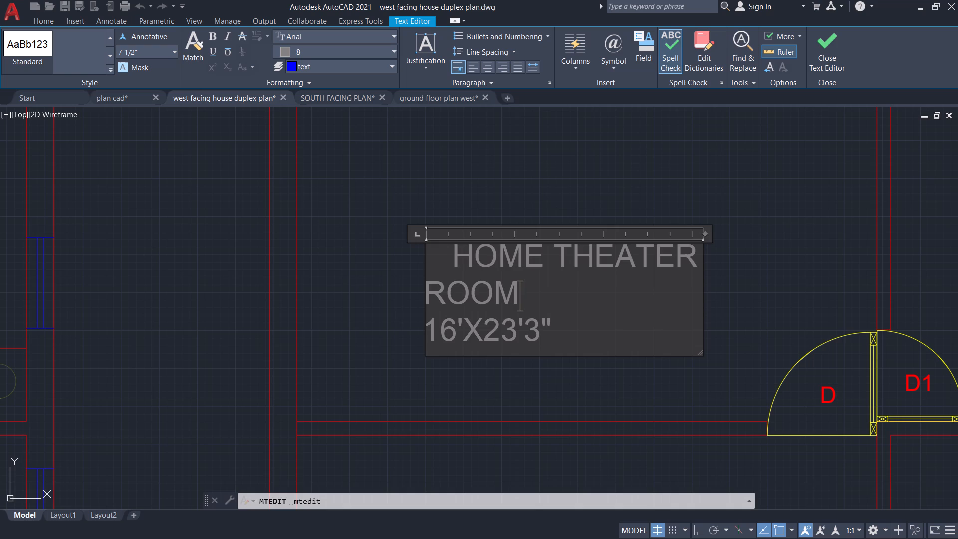
left_click(704, 298)
Narrow the HOME THEATER ROOM label's text frame so each word takes its own line, and remove the leading spaces before HOME.
double_click(657, 258)
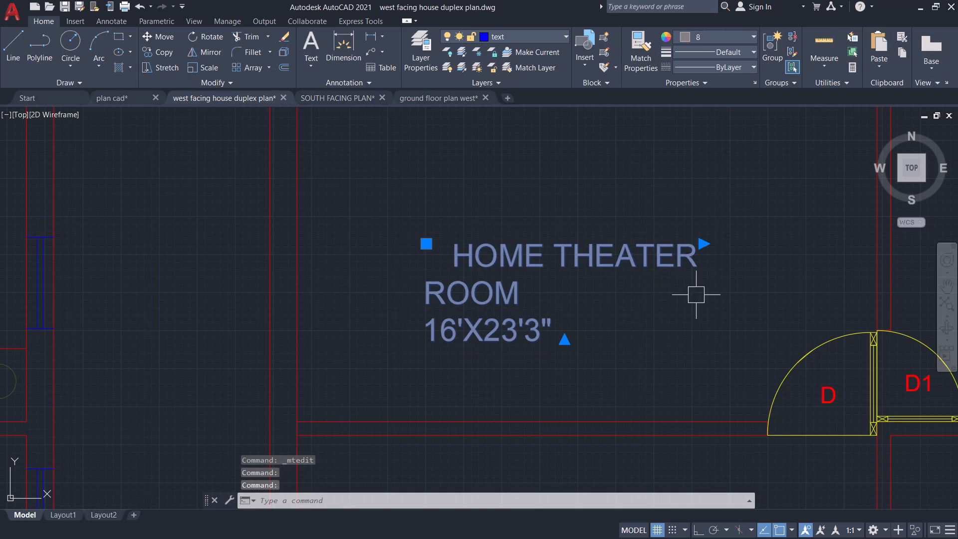
double_click(679, 264)
left_click(700, 285)
left_click_drag(702, 287, 699, 287)
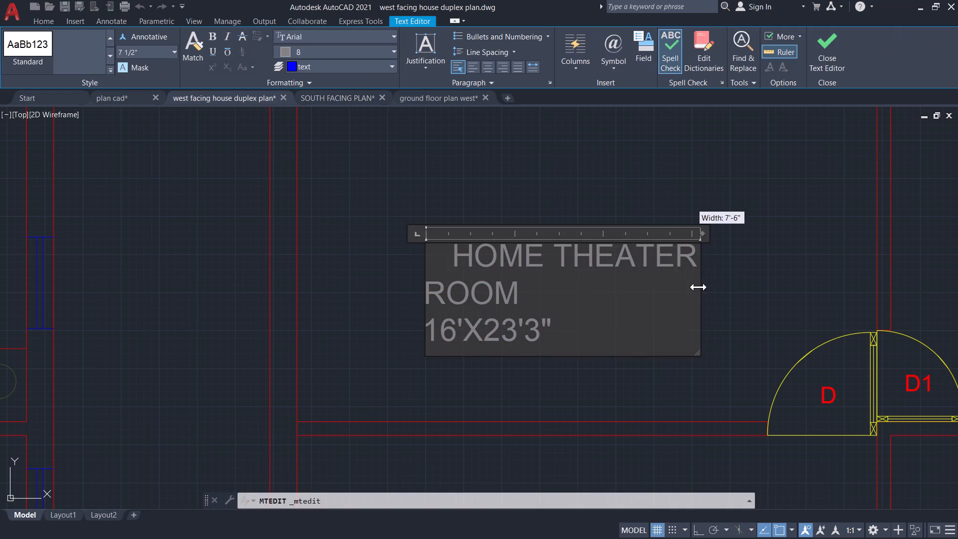
left_click_drag(699, 287, 630, 286)
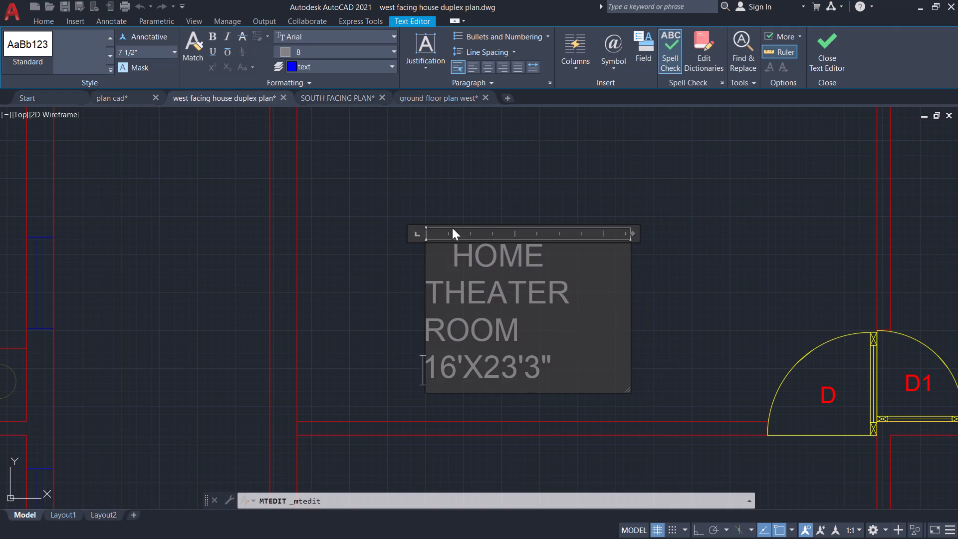
left_click(454, 248)
key("BackSpace")
key("BackSpace")
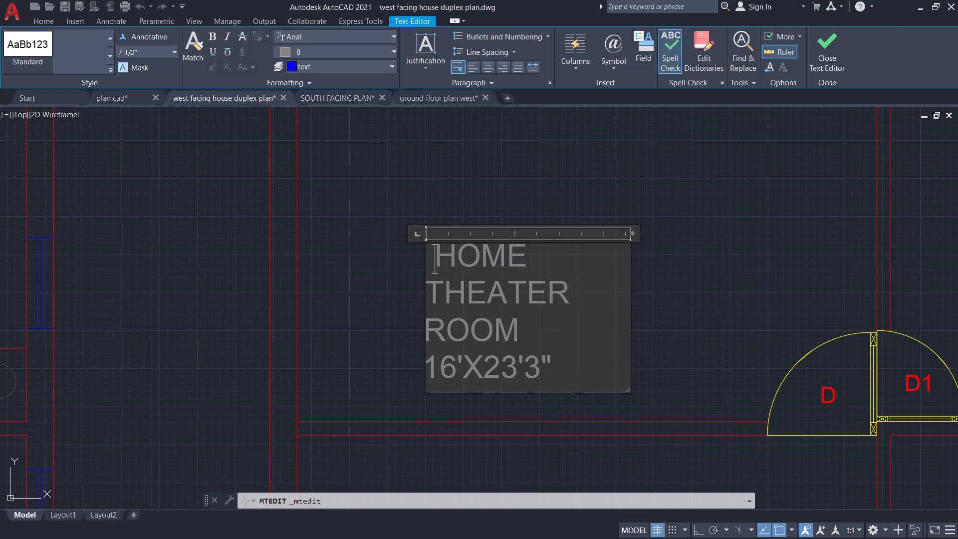
key("BackSpace")
left_click_drag(631, 319, 575, 310)
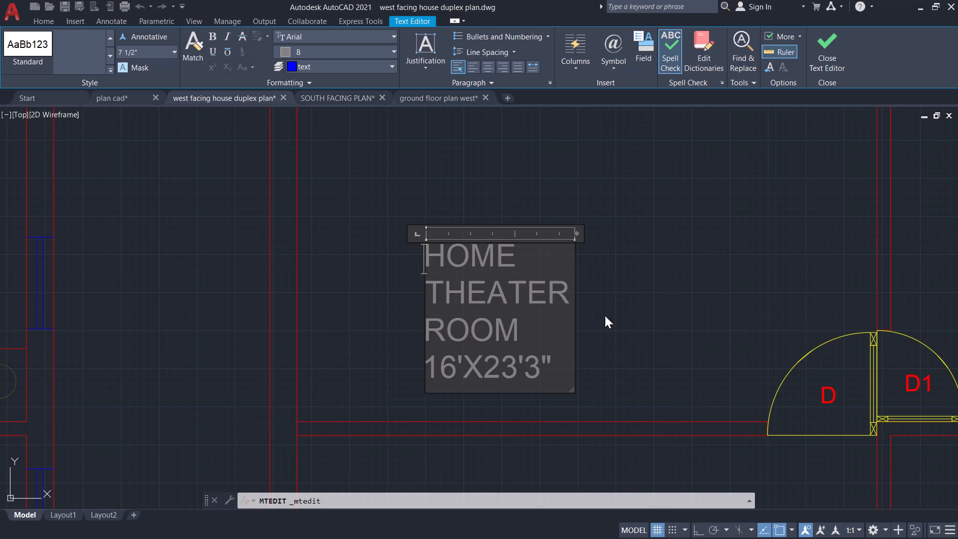
left_click(608, 315)
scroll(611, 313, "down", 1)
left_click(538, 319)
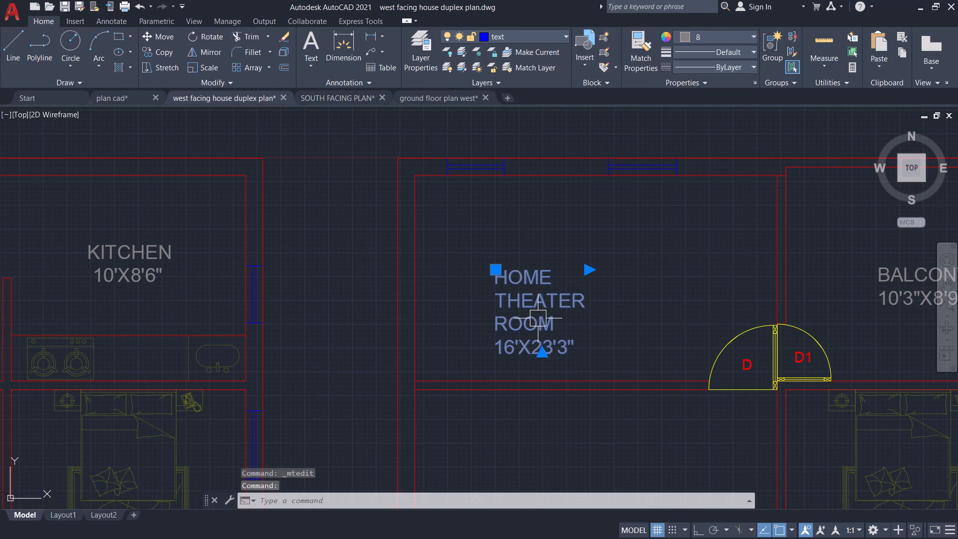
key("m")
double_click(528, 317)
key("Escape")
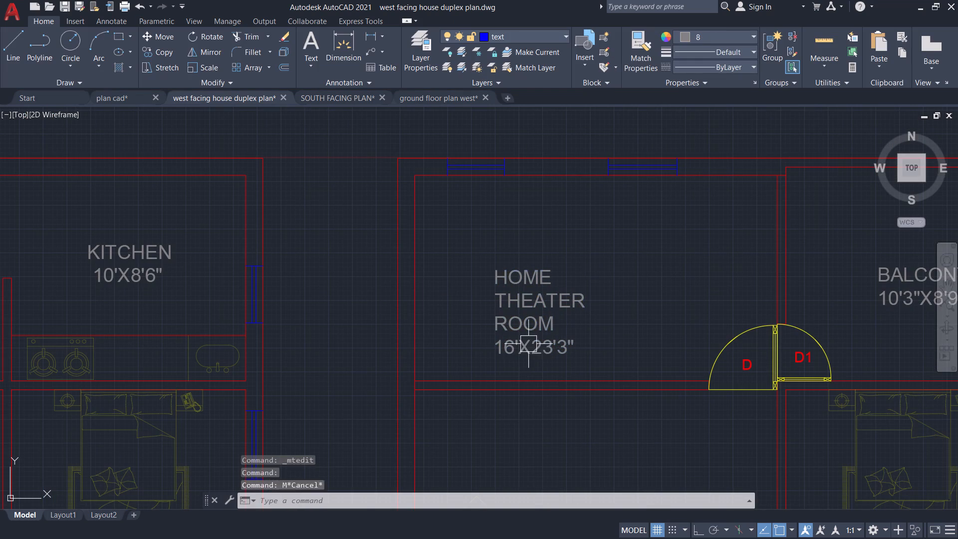
Set the size line of the HOME THEATER ROOM label to 16'X8'6".
double_click(528, 328)
scroll(516, 352, "up", 2)
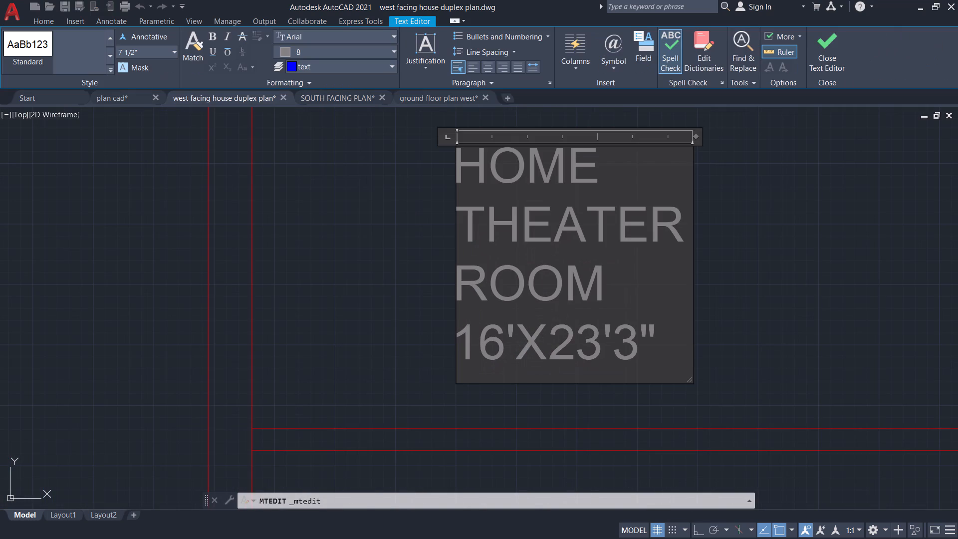
scroll(588, 348, "up", 2)
left_click(614, 341)
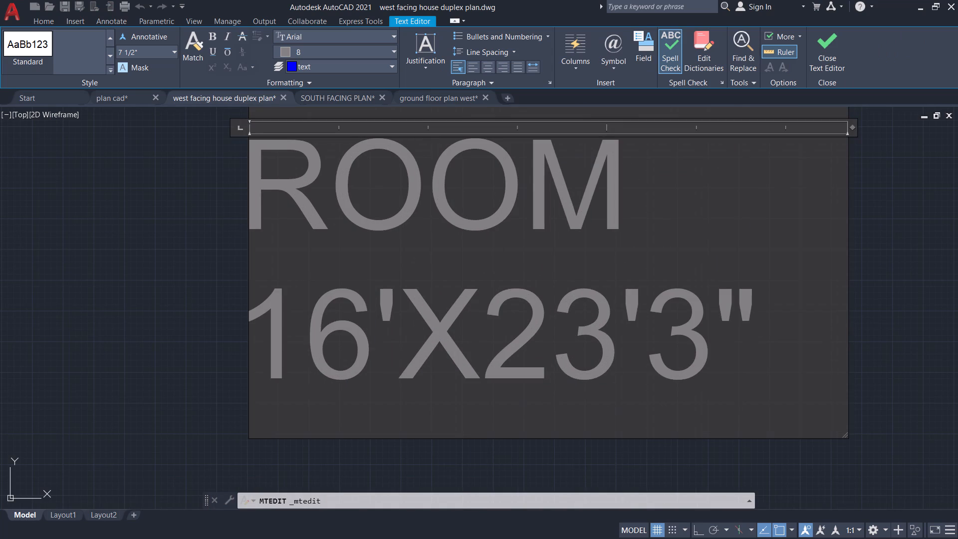
key("BackSpace")
key("BackSpace")
key("8")
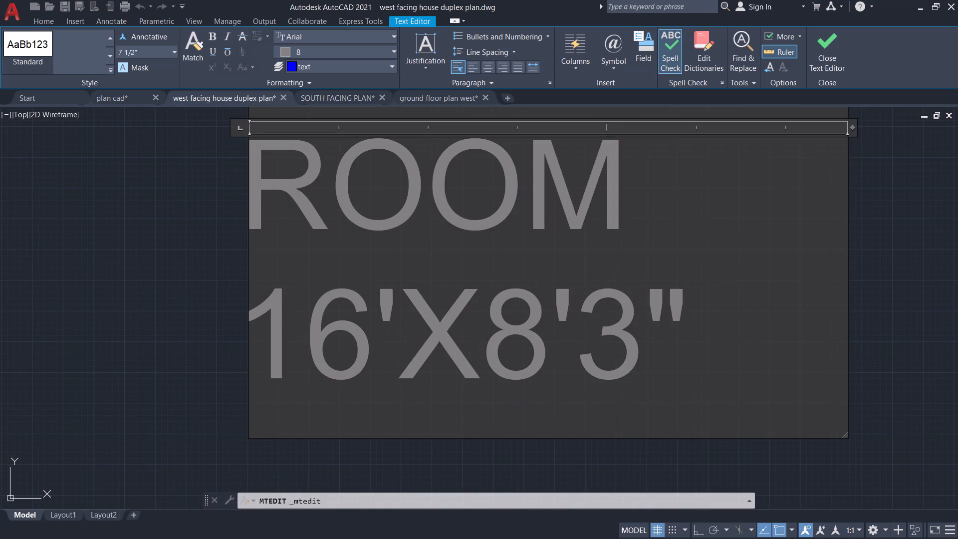
left_click(629, 323)
key("BackSpace")
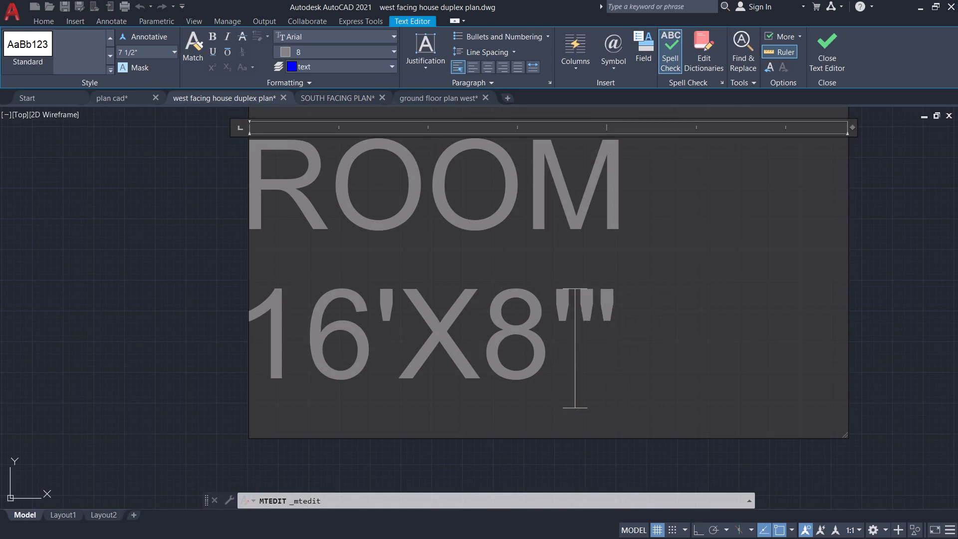
key("6")
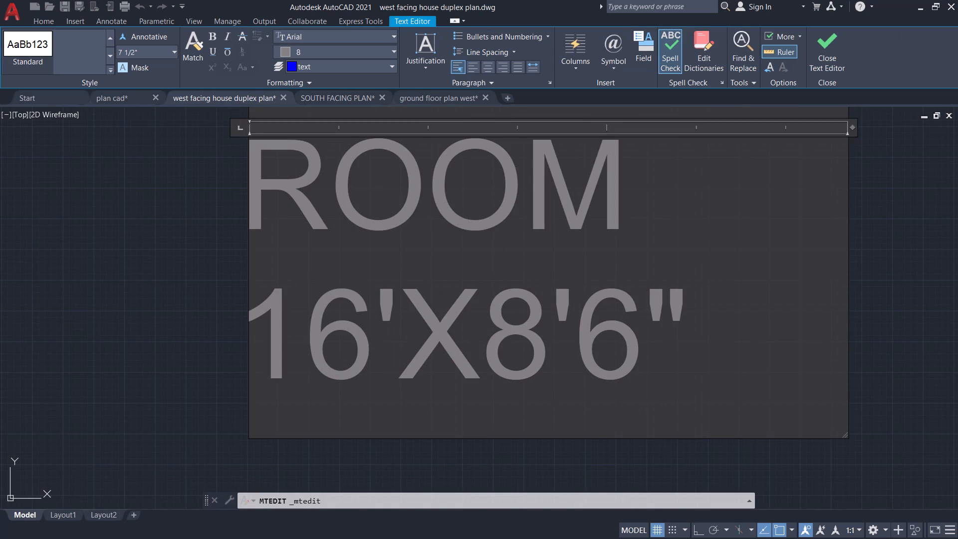
left_click(732, 312)
left_click(873, 280)
scroll(865, 281, "down", 3)
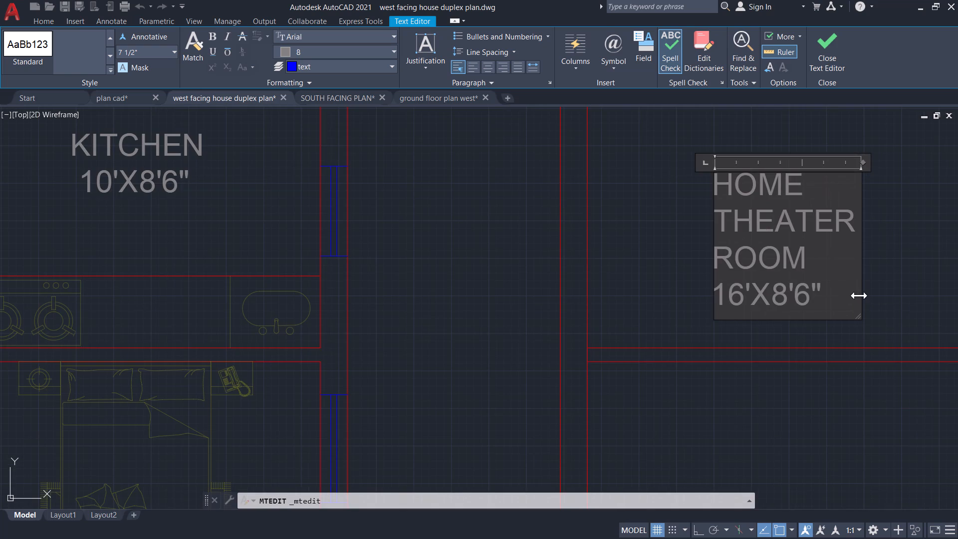
key("Escape")
left_click(610, 237)
left_click(610, 215)
left_click(651, 217)
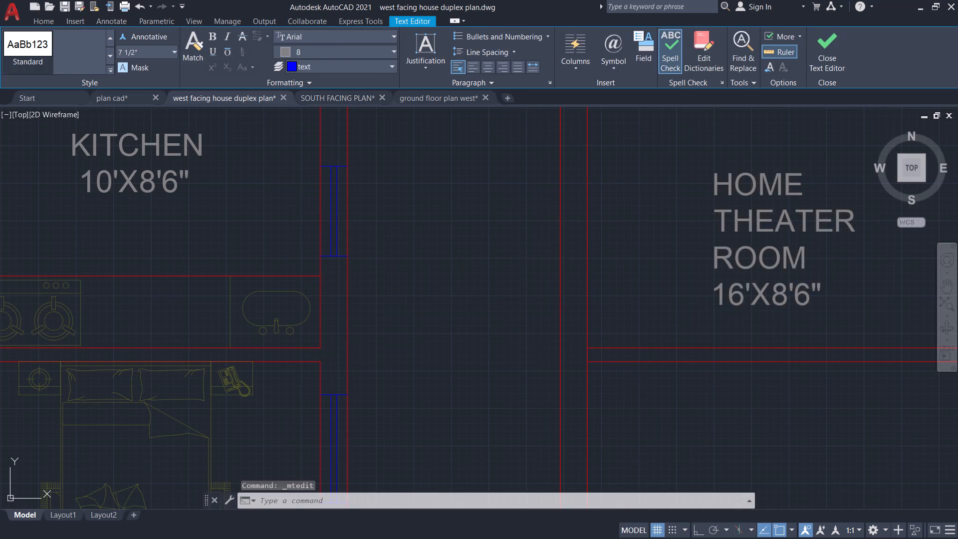
Move the HOME THEATER ROOM label northeast, nearer the centre of its room.
scroll(668, 231, "down", 1)
middle_click_drag(675, 256, 445, 321)
left_click(499, 291)
key("m")
key("Return")
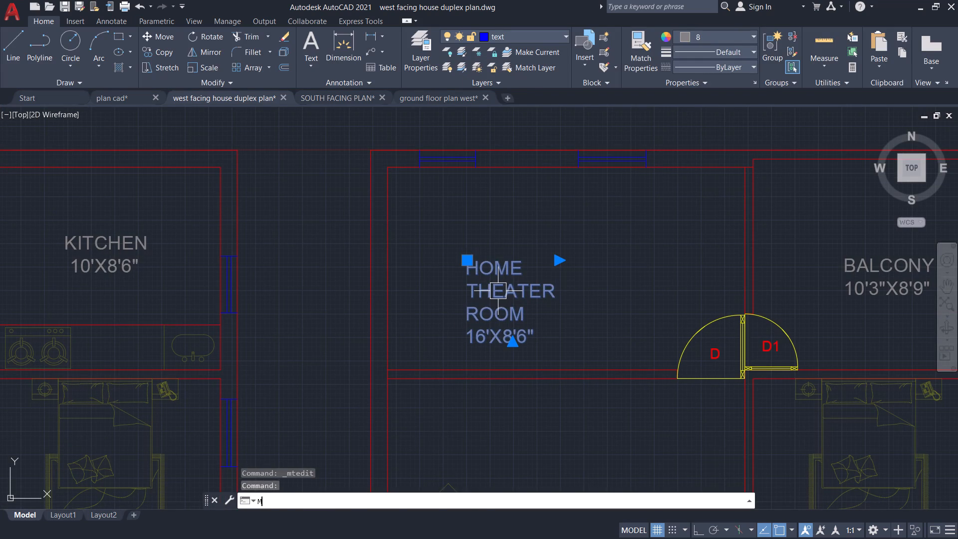
left_click(502, 277)
left_click(544, 222)
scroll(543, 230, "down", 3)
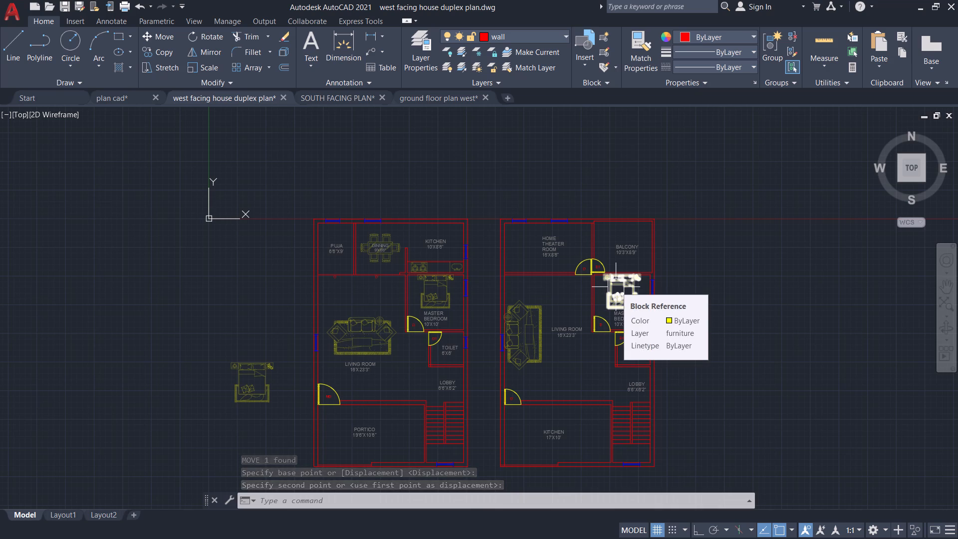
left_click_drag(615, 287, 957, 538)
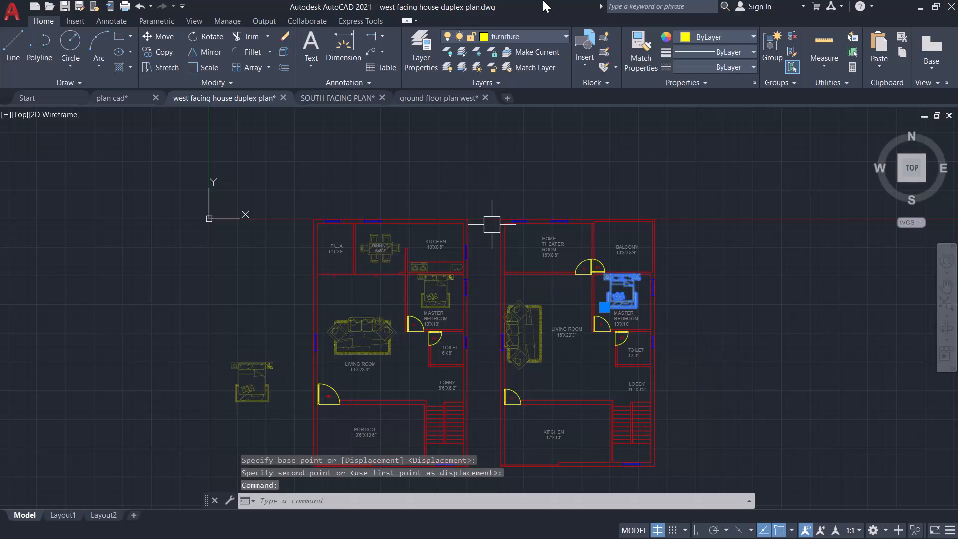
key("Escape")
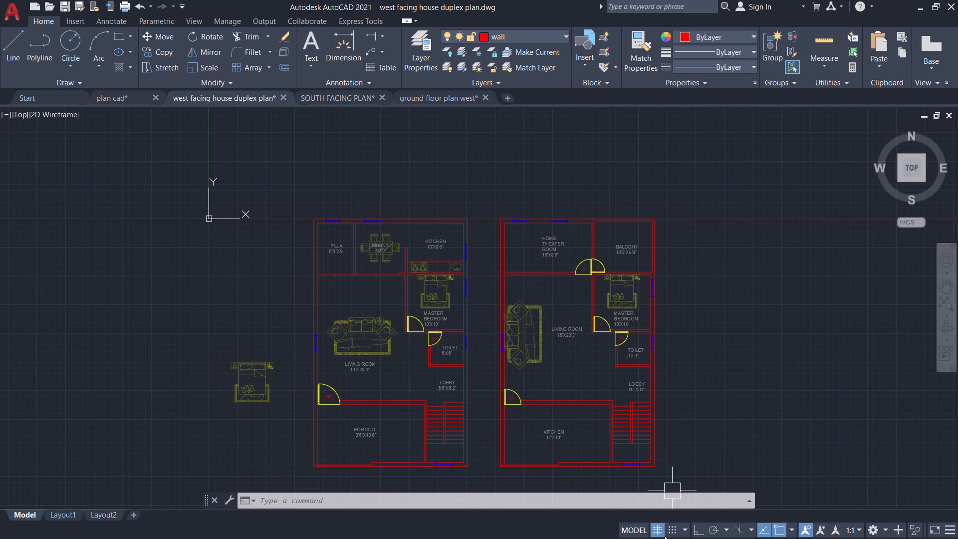
Replace KITCHEN with BALCONY in the label of the second plan's large southern room beside the stairs.
scroll(618, 422, "down", 1)
middle_click_drag(606, 415, 597, 391)
scroll(460, 400, "up", 3)
middle_click_drag(706, 440, 545, 403)
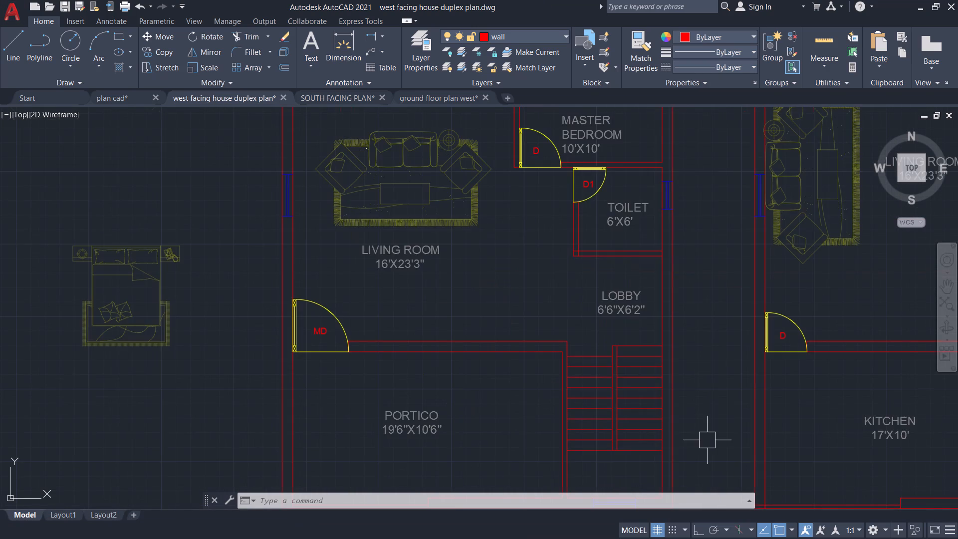
middle_click_drag(545, 403, 346, 367)
double_click(503, 351)
double_click(555, 348)
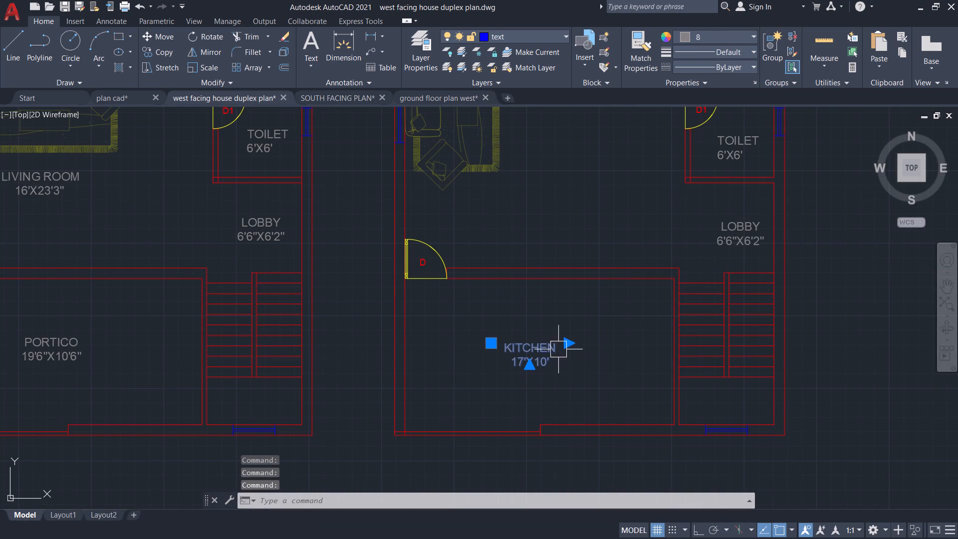
double_click(542, 351)
scroll(554, 345, "up", 1)
left_click_drag(559, 348, 465, 348)
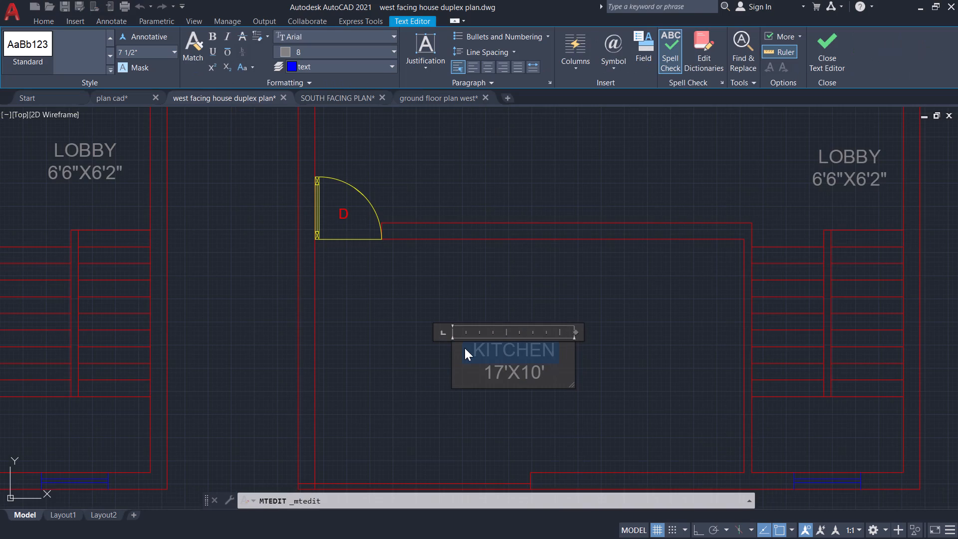
type("BALCONY")
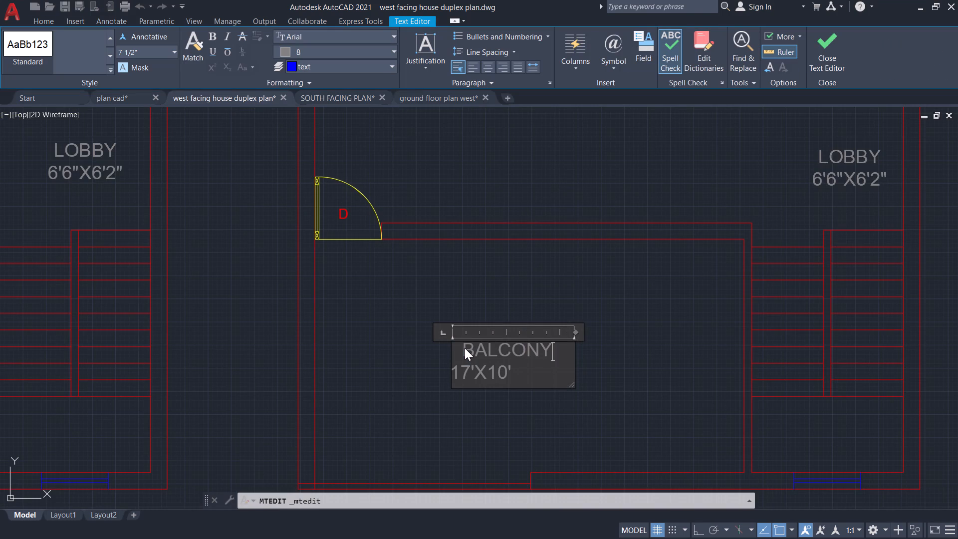
Set the size line of the southern BALCONY label to 19'6"X10'6.
scroll(471, 362, "up", 2)
left_click(469, 386)
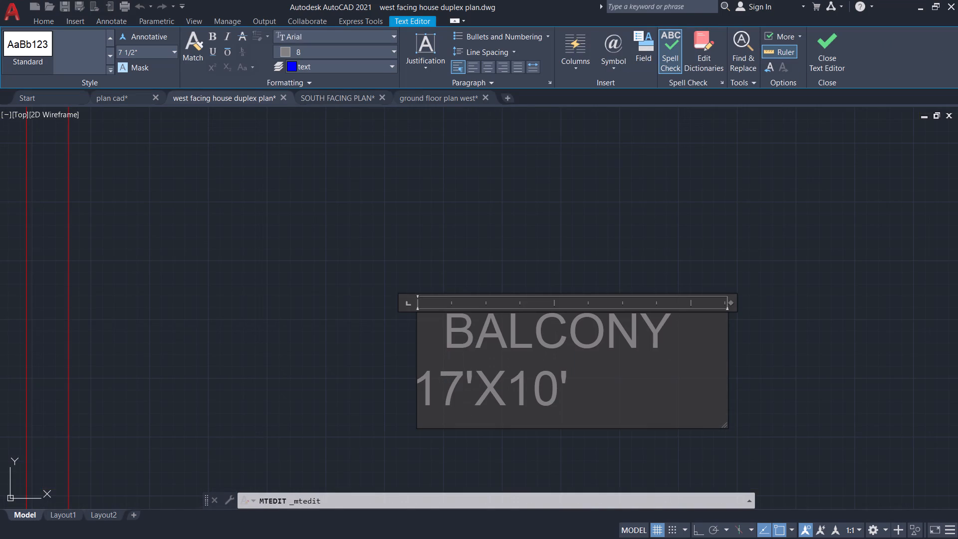
key("BackSpace")
key("Right")
key("6")
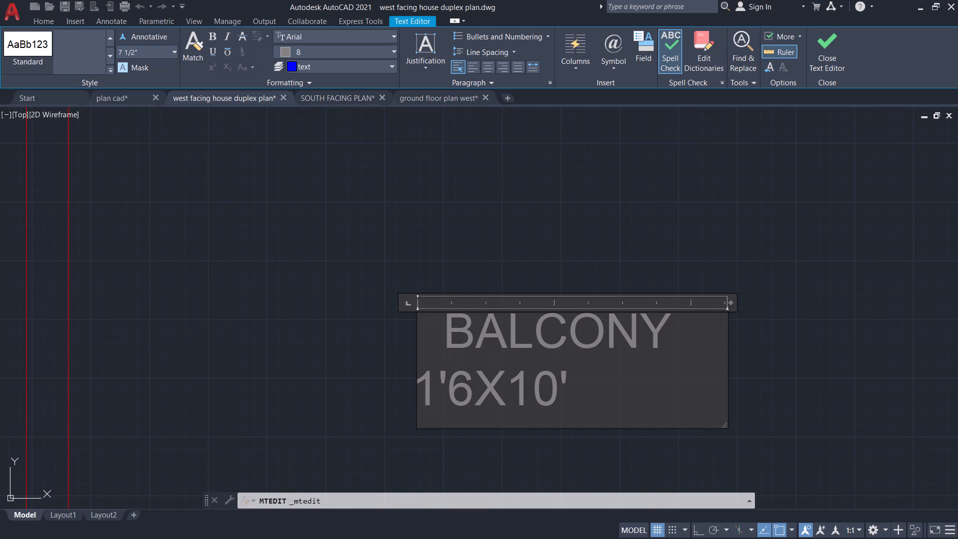
key("BackSpace")
key("BackSpace")
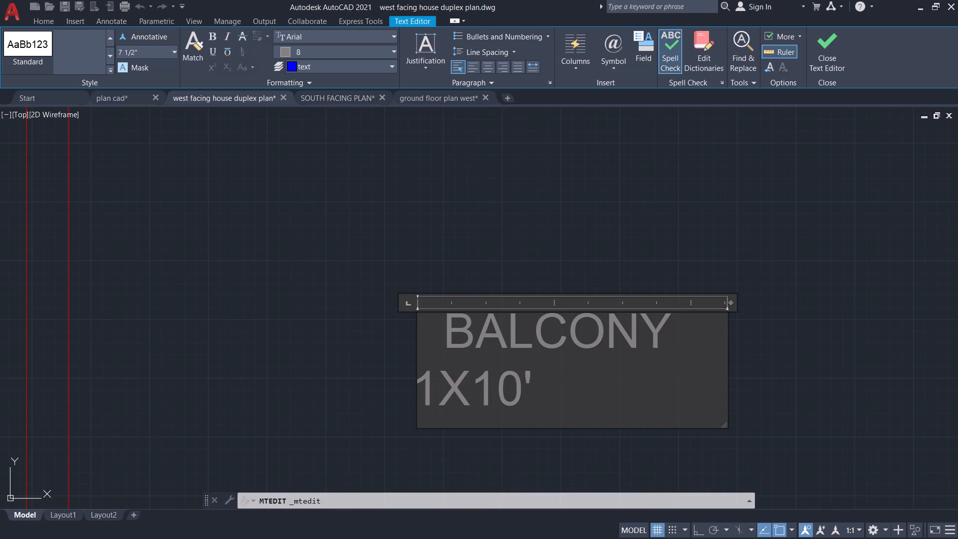
key("9")
key("apostrophe")
key("6")
key("shift+quotedbl")
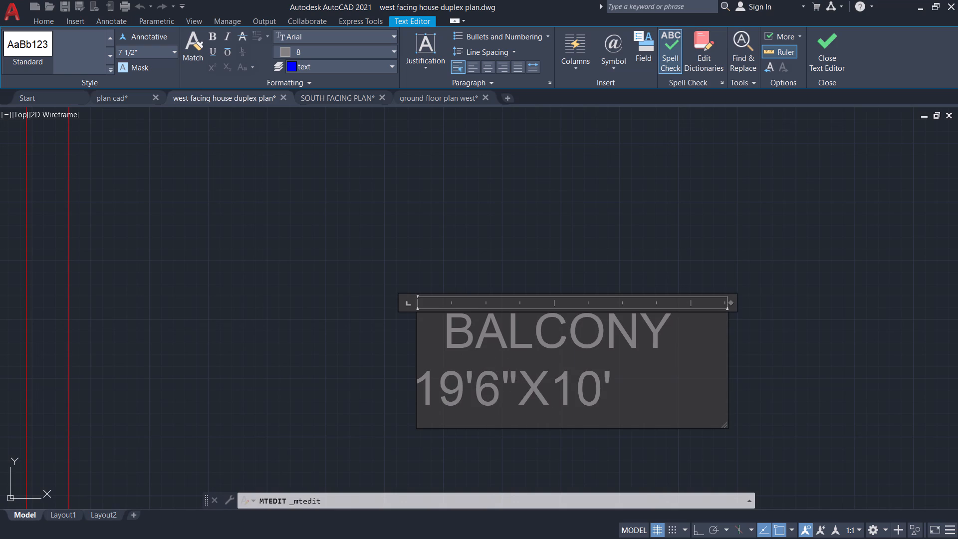
left_click(620, 390)
key("6")
key("shift+Return")
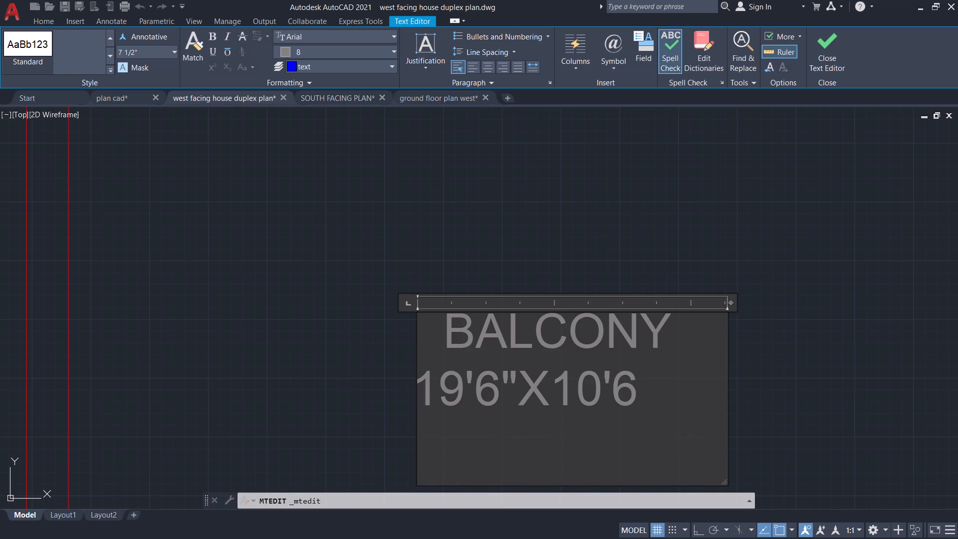
Shrink the southern BALCONY label's text frame around its two lines and remove the leading spaces before BALCONY.
left_click_drag(727, 365, 682, 365)
left_click_drag(628, 481, 617, 433)
left_click(725, 385)
scroll(716, 382, "down", 1)
scroll(628, 381, "down", 2)
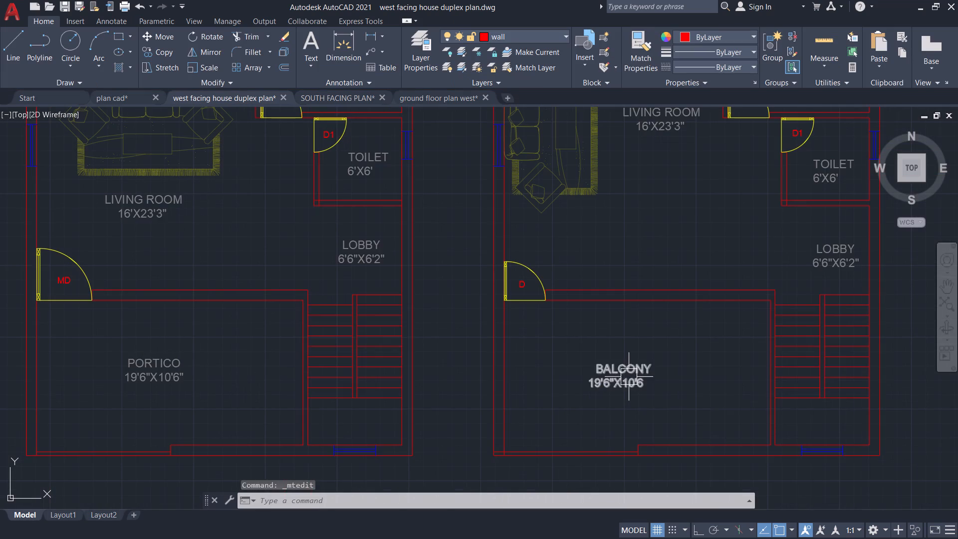
left_click(629, 377)
double_click(629, 373)
scroll(602, 371, "up", 2)
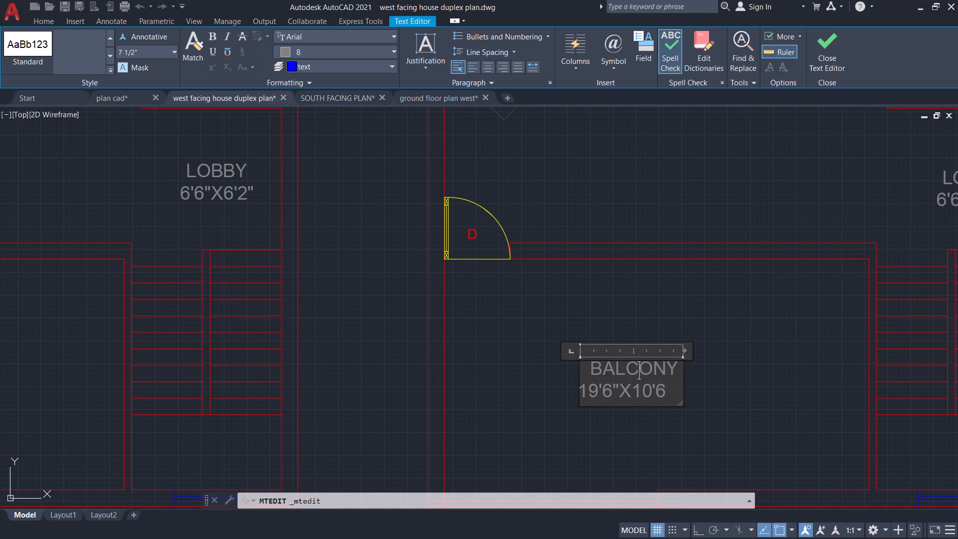
left_click(591, 363)
key("BackSpace")
key("BackSpace")
left_click(717, 382)
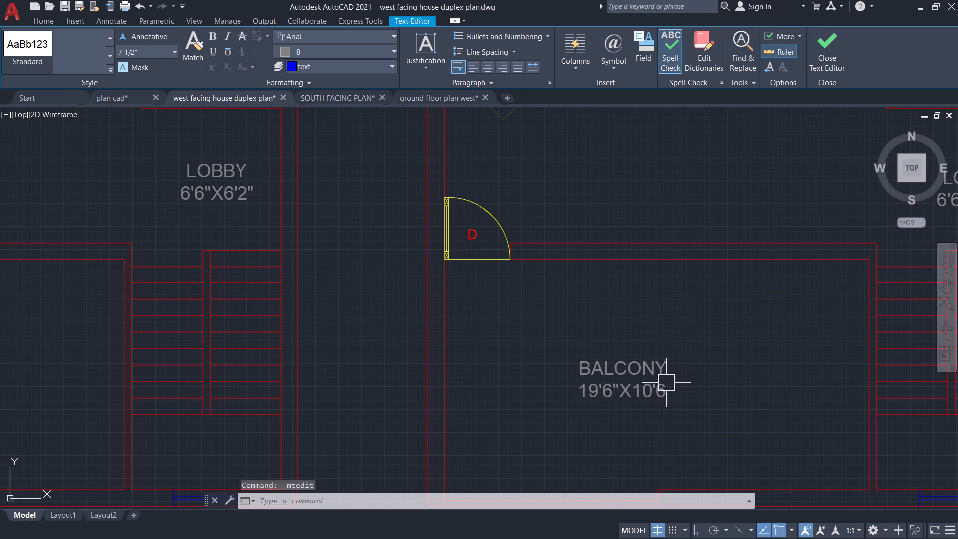
Trim the overhanging ends of the inner wall lines at the second plan's southwest corner.
scroll(655, 381, "down", 3)
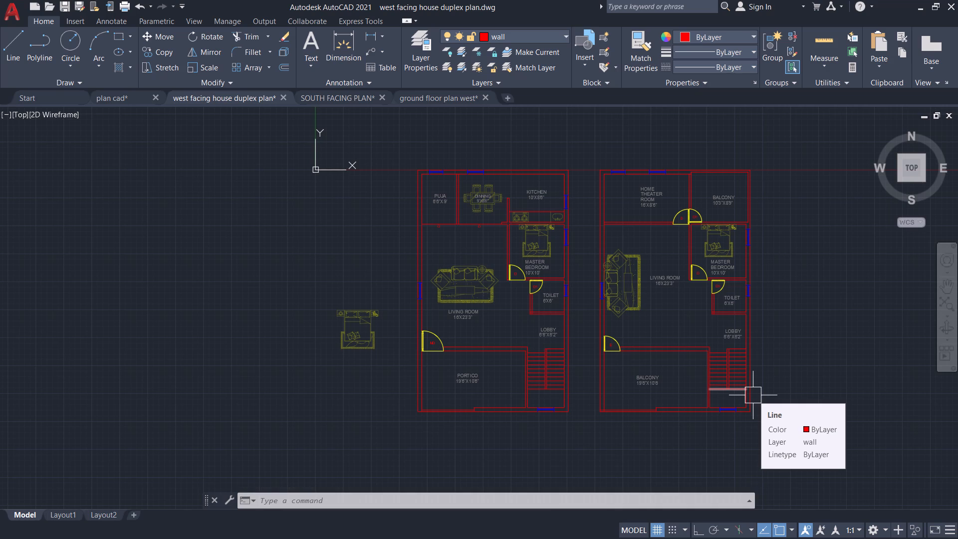
scroll(686, 304, "up", 1)
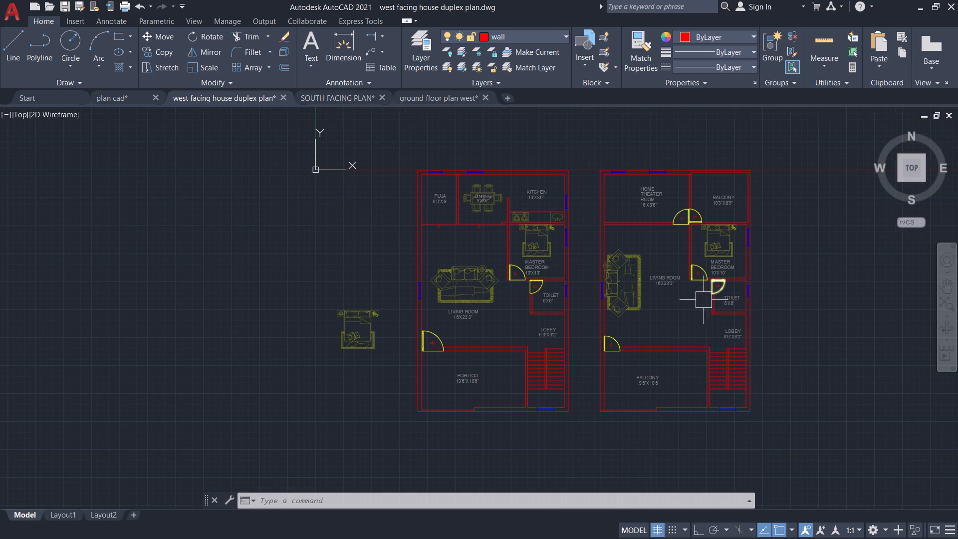
scroll(649, 307, "up", 1)
middle_click_drag(681, 327, 404, 362)
scroll(509, 380, "up", 3)
type("TR")
key("Return")
key("Return")
scroll(494, 348, "up", 2)
left_click(409, 240)
left_click(379, 221)
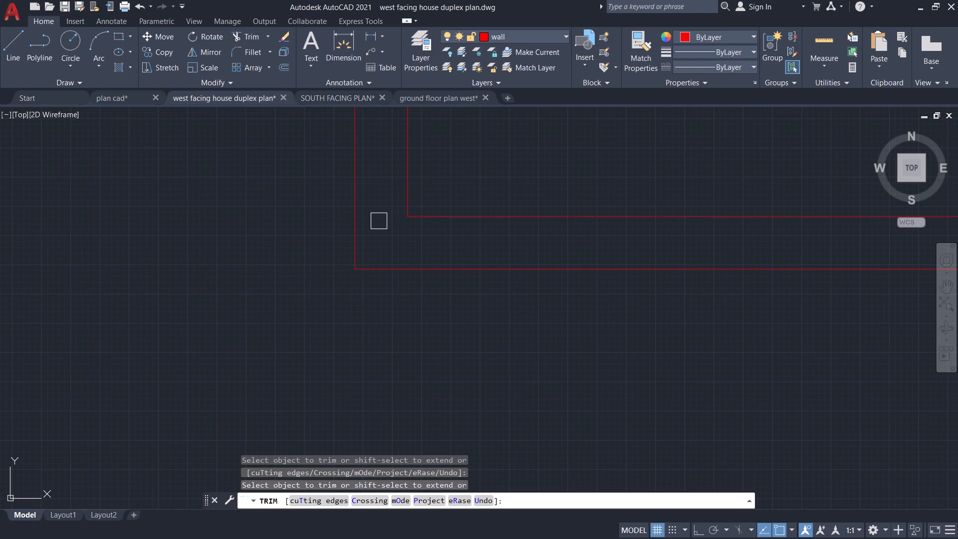
Begin a stair direction line in the first plan, from the east flight's fourth tread line about 6'-6" straight south onto the landing.
scroll(412, 310, "down", 6)
middle_click_drag(429, 360, 498, 291)
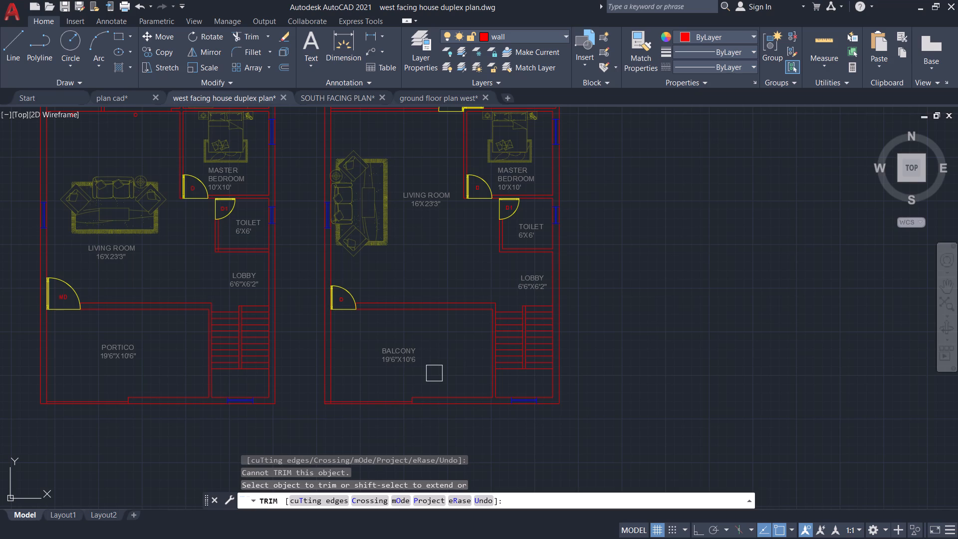
key("Escape")
key("l")
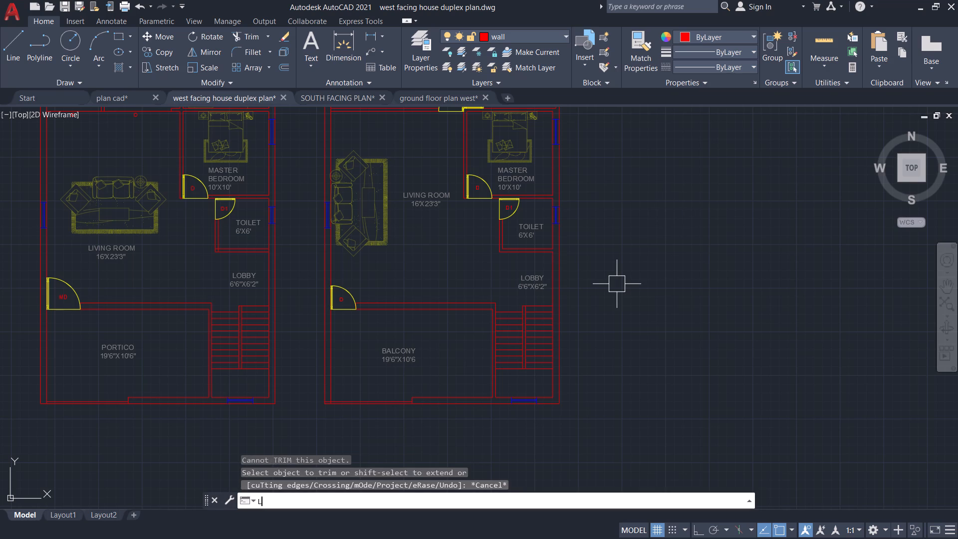
key("Return")
middle_click_drag(660, 411, 921, 362)
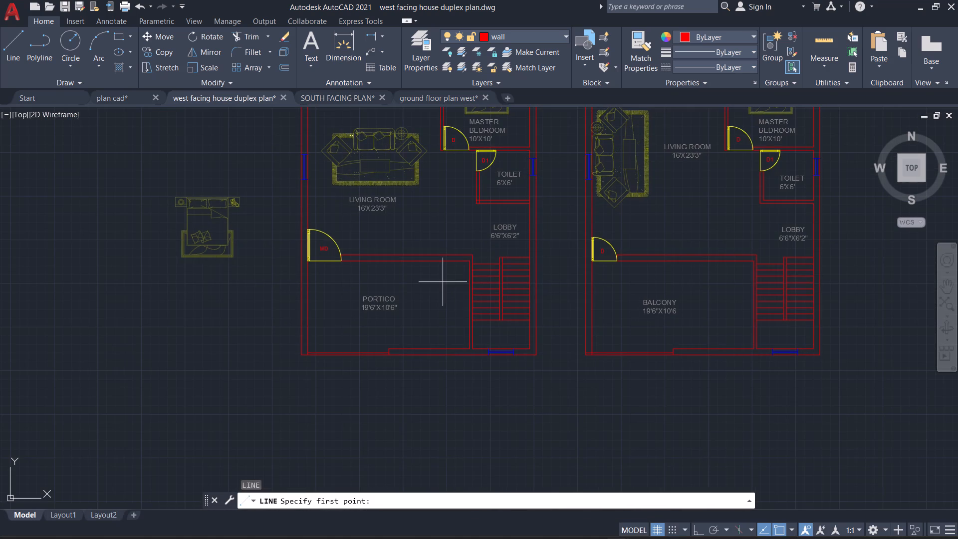
scroll(500, 277, "up", 3)
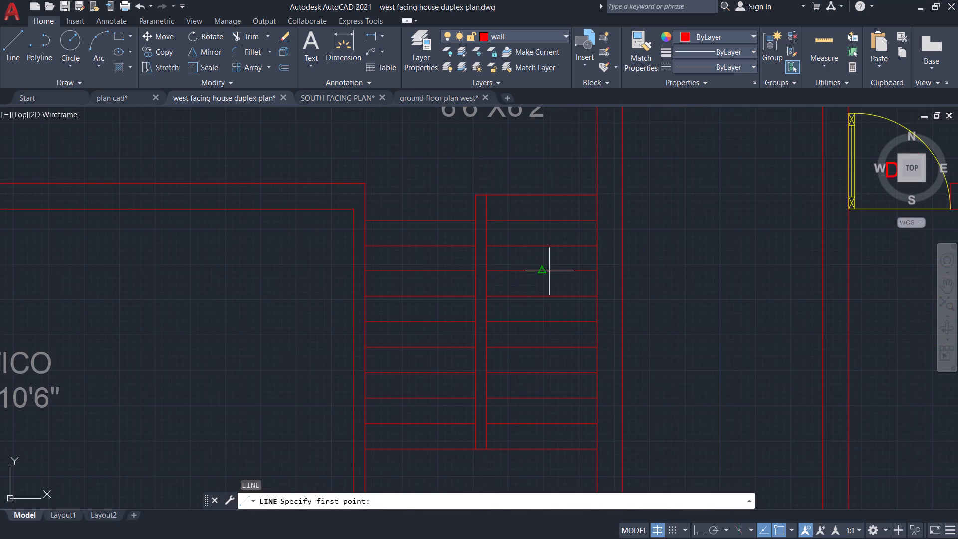
left_click(542, 270)
middle_click_drag(547, 445, 563, 343)
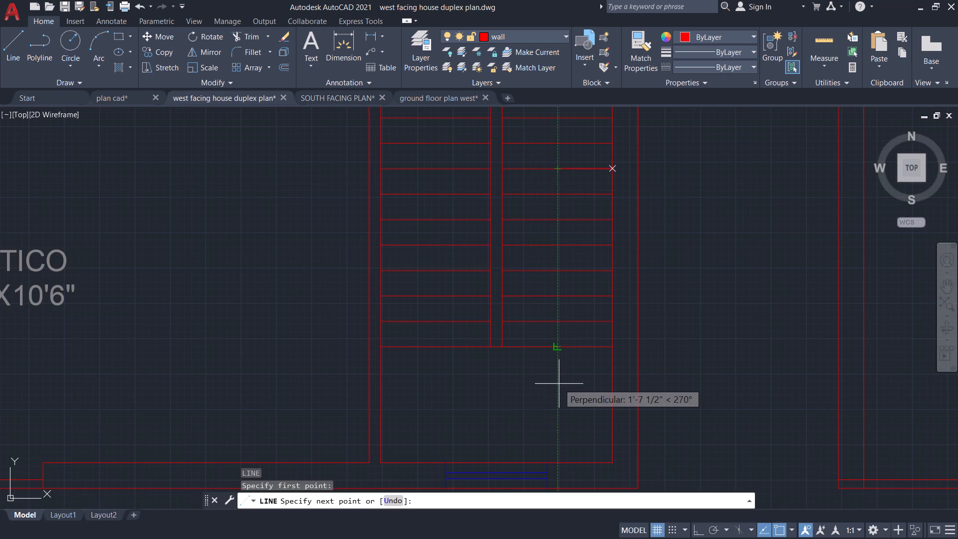
left_click(559, 384)
key("ctrl+z")
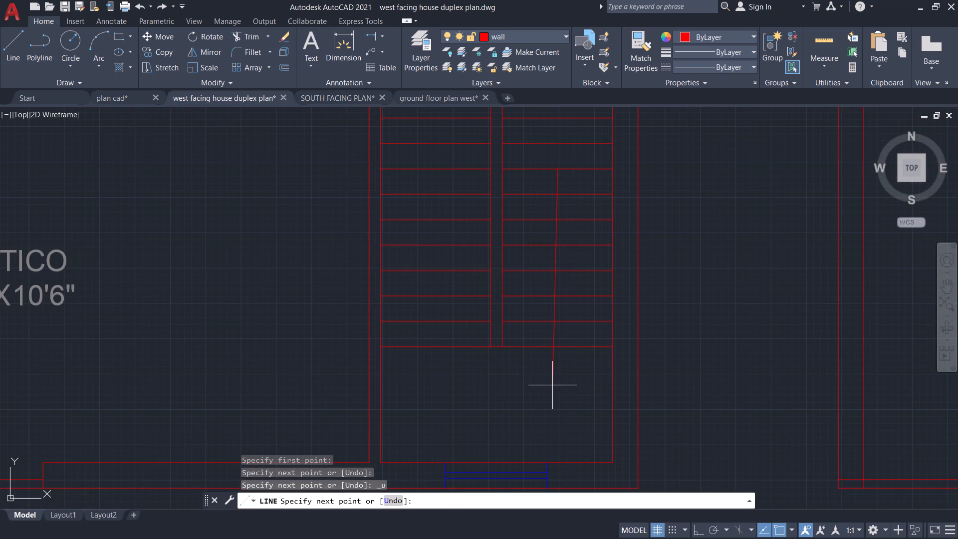
key("F8")
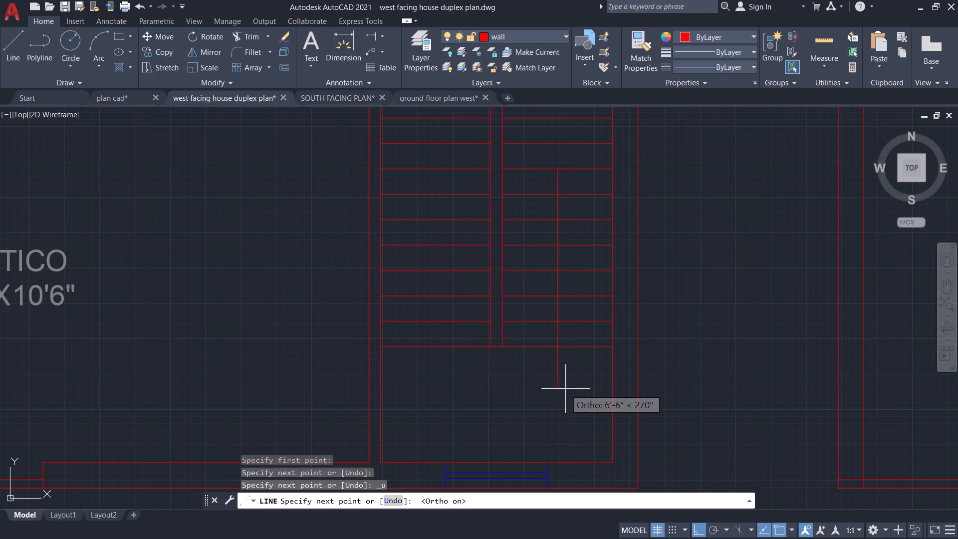
left_click(565, 387)
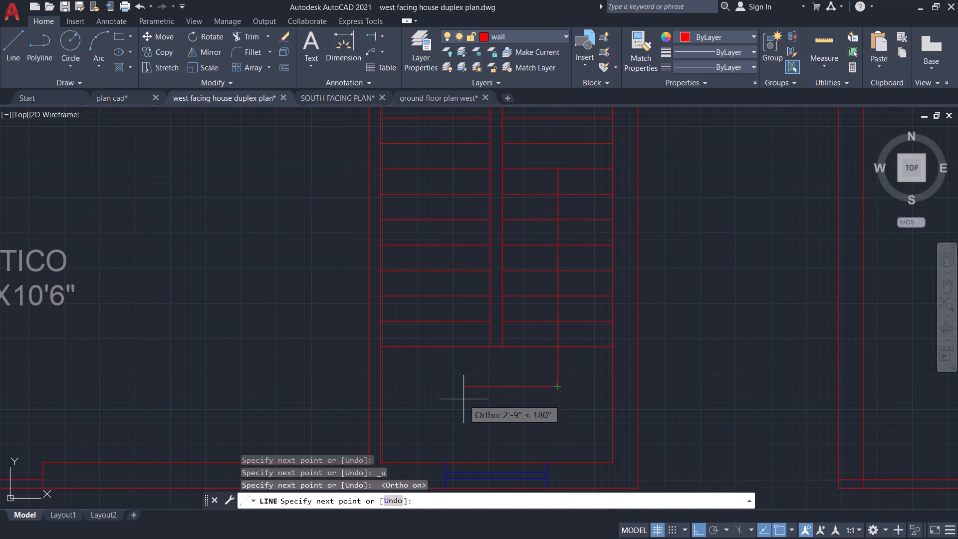
Continue the stair direction line west across the landing and about 5'-2" north up the middle of the west flight.
left_click(433, 381)
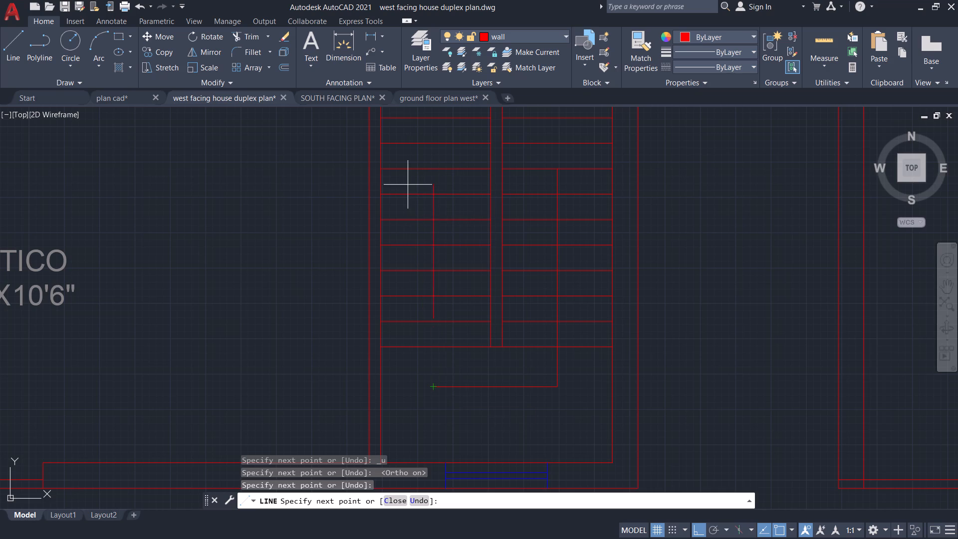
middle_click_drag(426, 148, 428, 165)
scroll(409, 262, "up", 2)
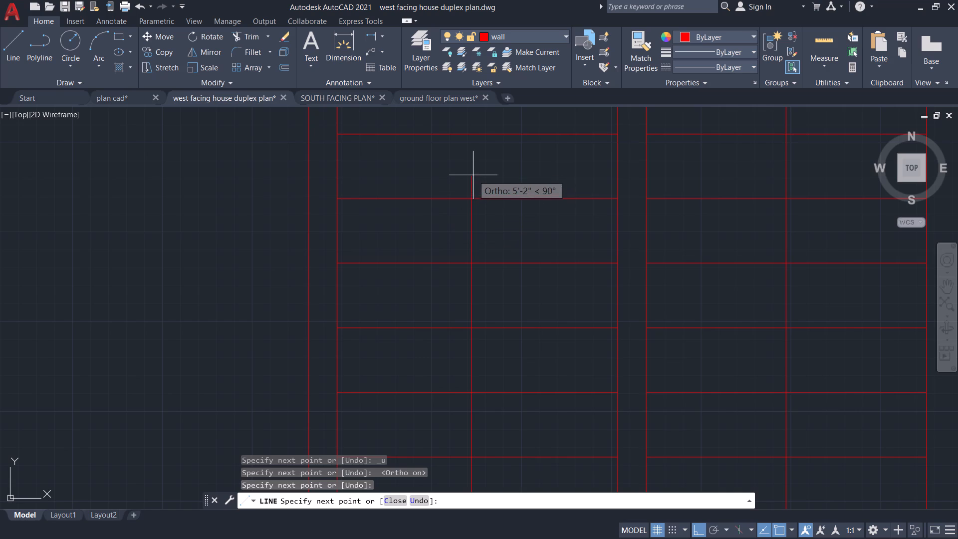
left_click(478, 174)
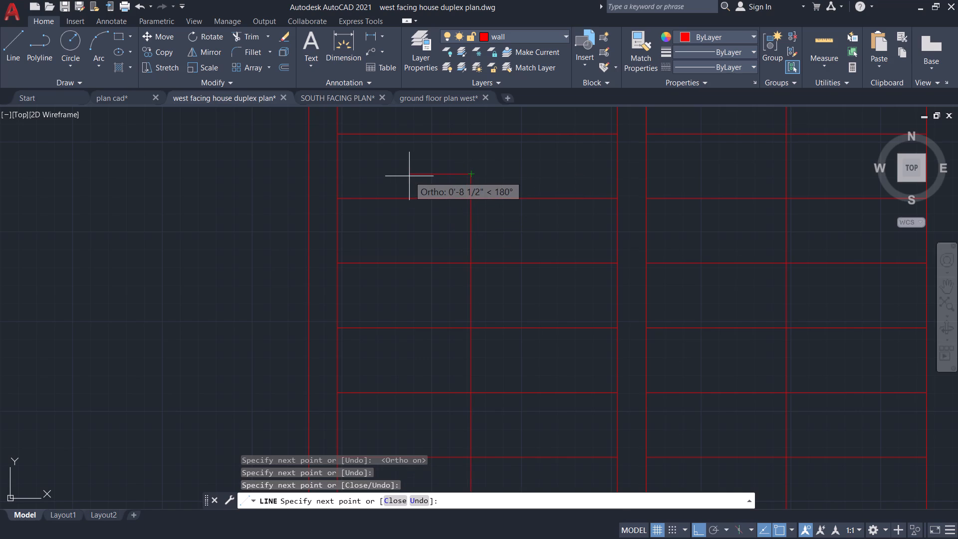
Draw half an arrowhead at the direction line's north end: 2" base stub westward, centre line to the tread line above, and slanted side.
type("2\"")
key("Return")
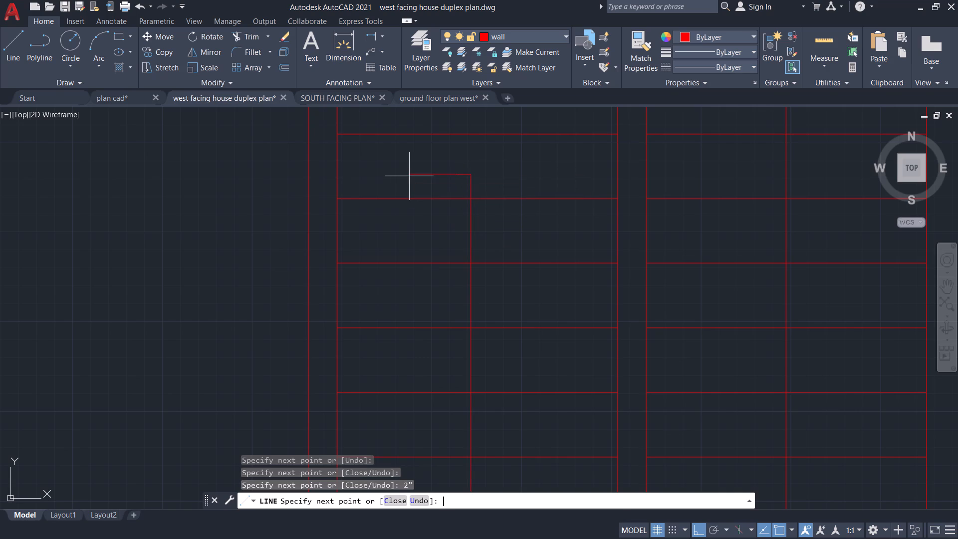
key("Escape")
key("l")
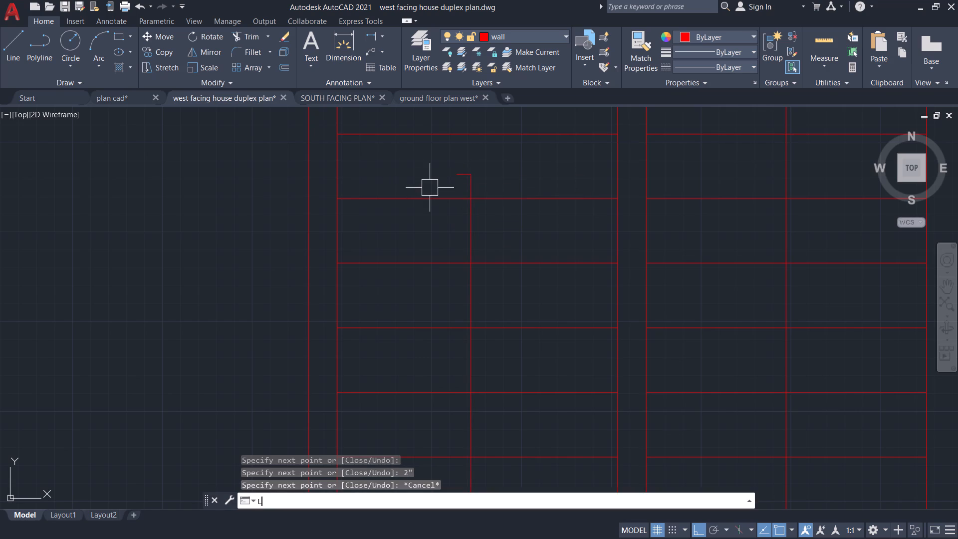
key("Return")
left_click_drag(469, 176, 469, 171)
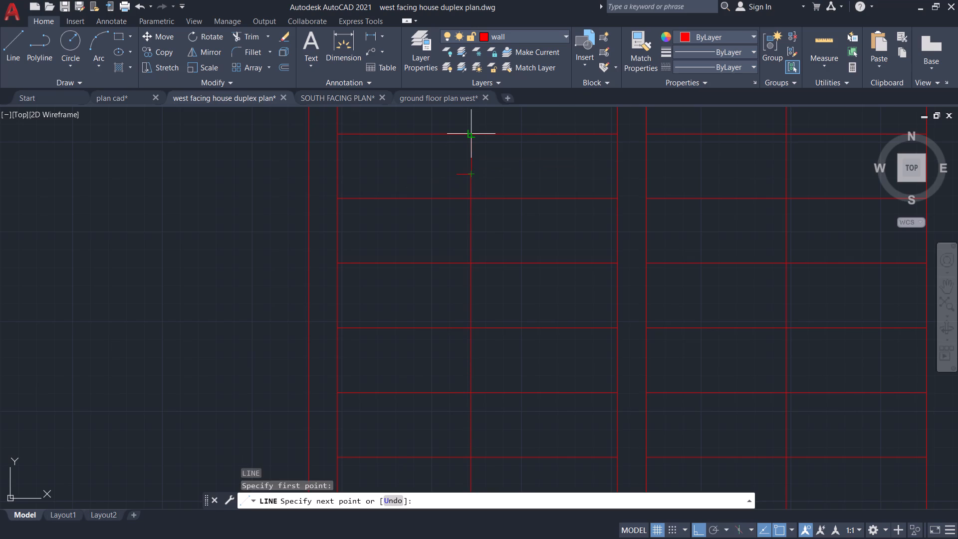
left_click(471, 135)
key("l")
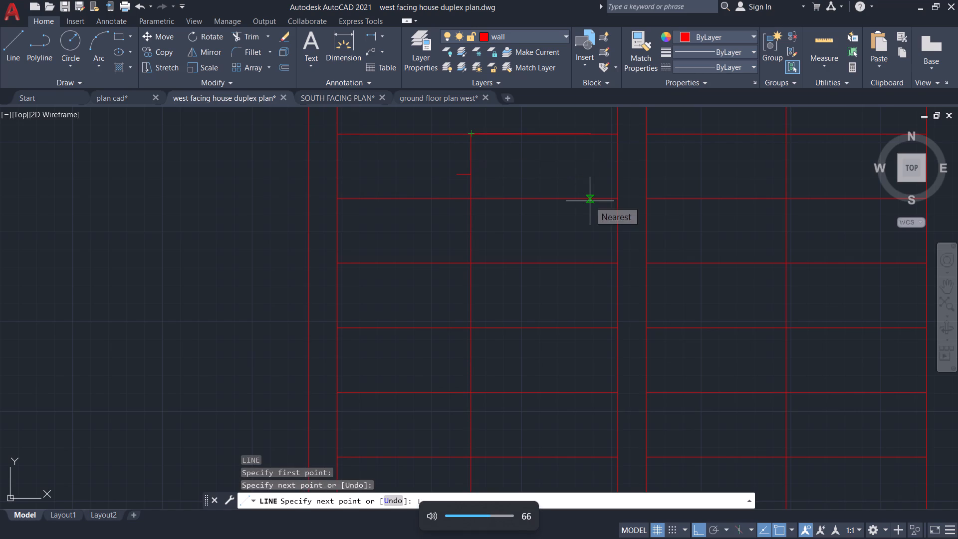
key("Return")
left_click(454, 176)
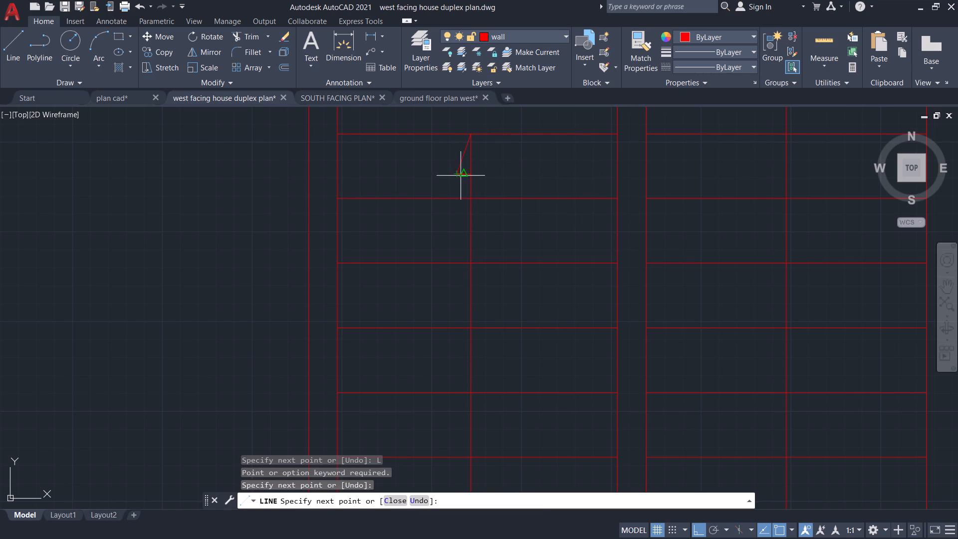
key("Escape")
Mirror the half arrowhead's base and slanted side about its vertical centre line, keeping the originals.
scroll(461, 171, "up", 2)
left_click(465, 178)
left_click(456, 146)
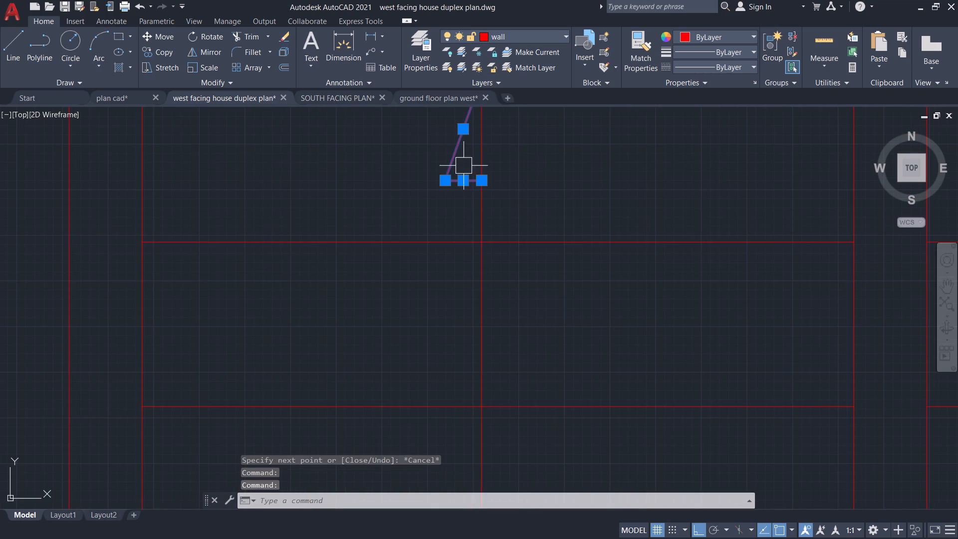
key("m")
key("i")
key("Return")
left_click(482, 182)
middle_click_drag(497, 164, 497, 165)
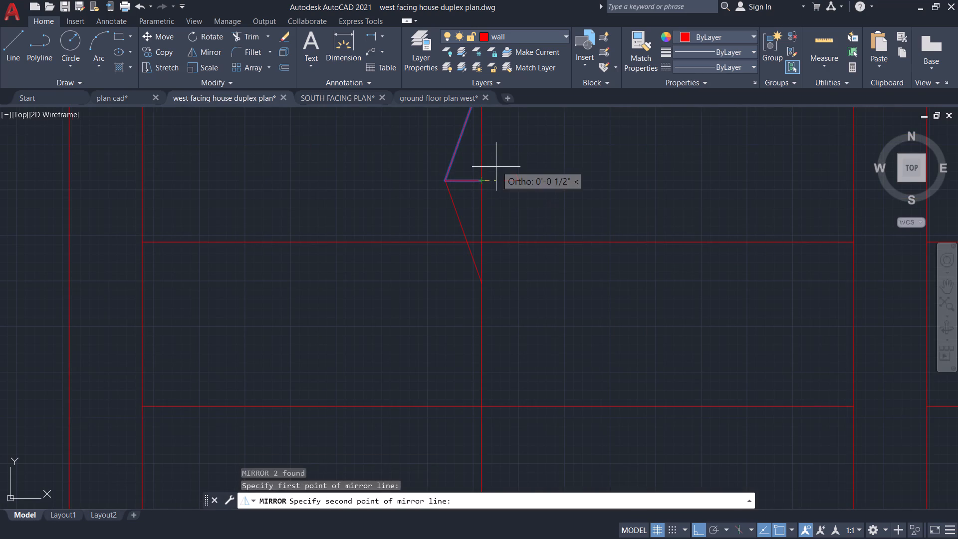
middle_click_drag(497, 165, 524, 223)
left_click(509, 135)
key("n")
key("o")
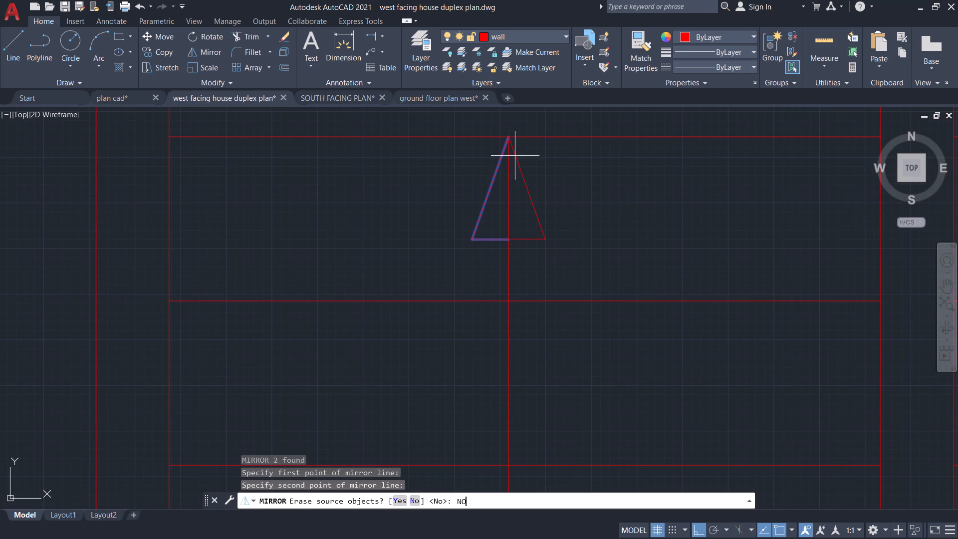
key("Return")
Trim away the centre line segment inside the stair arrowhead.
type("TR")
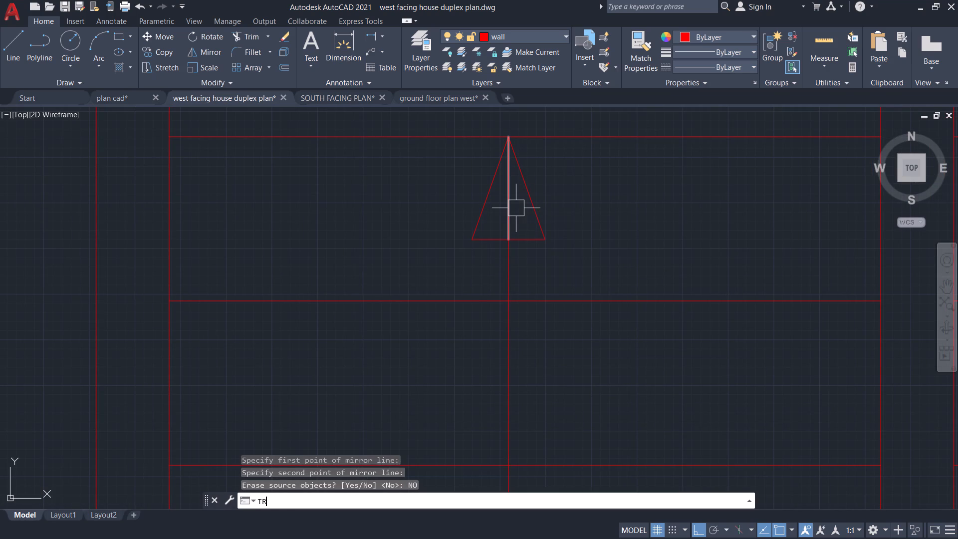
key("Return")
key("Return")
left_click(506, 206)
scroll(555, 221, "down", 3)
scroll(591, 255, "down", 2)
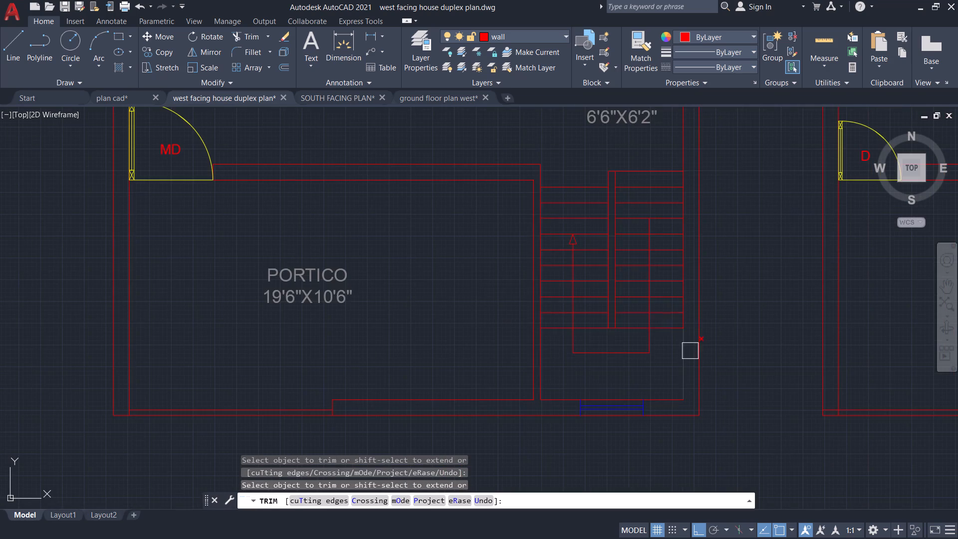
scroll(692, 350, "down", 2)
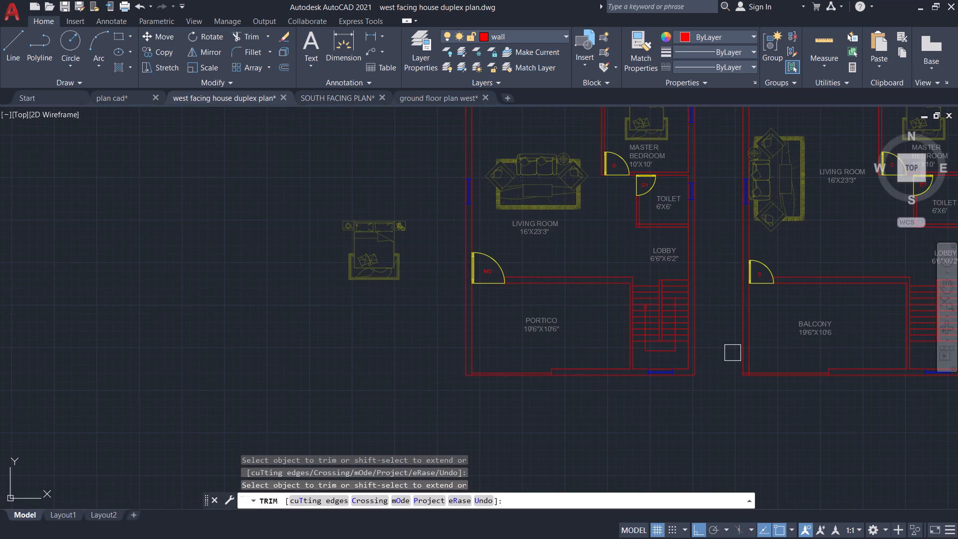
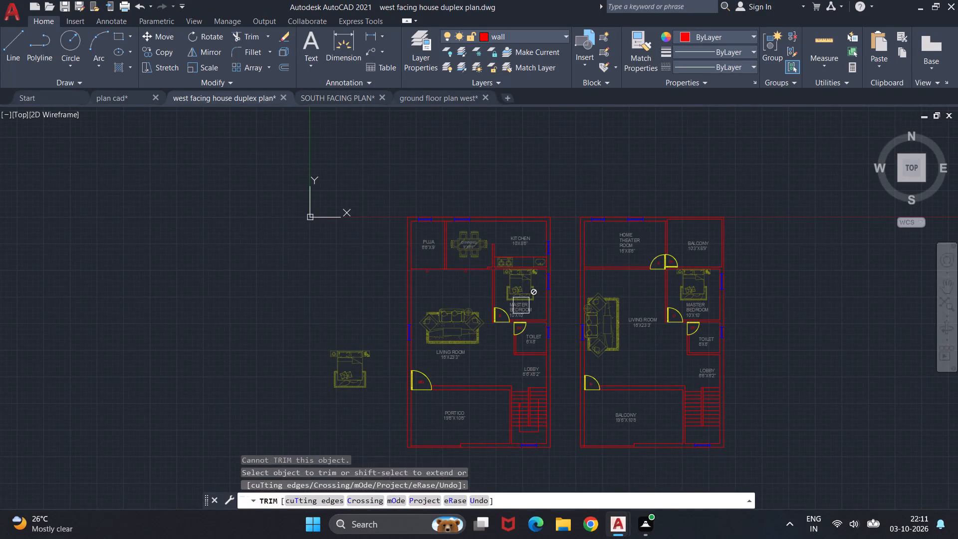
Leave the active trim and delete the spare bed block standing outside the portico floor plan.
scroll(515, 304, "up", 1)
key("Escape")
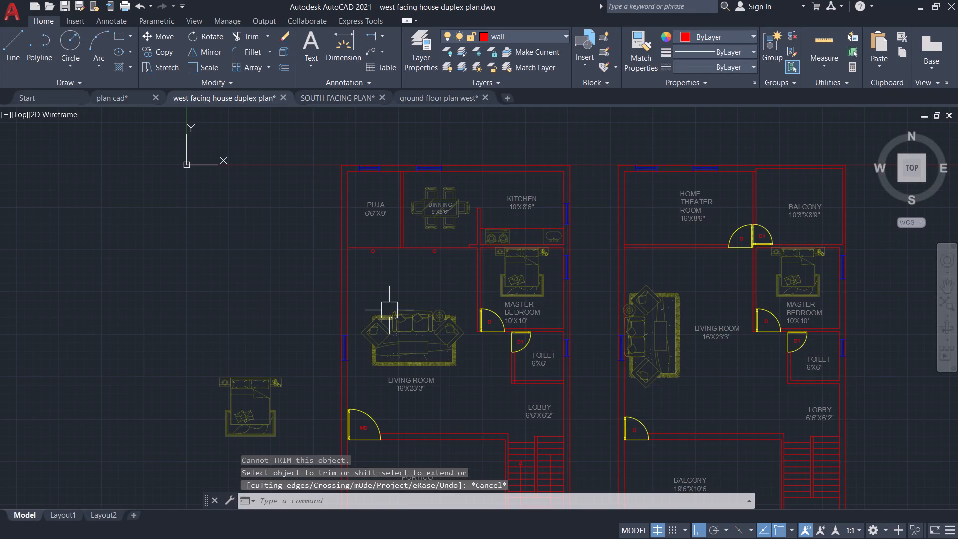
left_click(267, 384)
key("Delete")
scroll(297, 357, "down", 3)
scroll(584, 405, "up", 2)
middle_click_drag(278, 322, 677, 359)
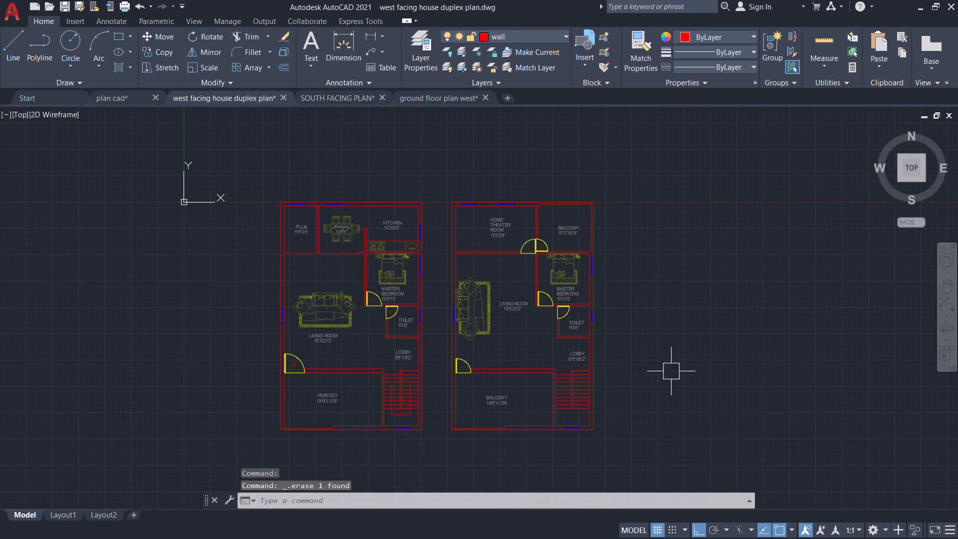
Trim the overlapping wall lines at the outer lower corner of the toilet in the portico floor plan.
scroll(343, 365, "up", 1)
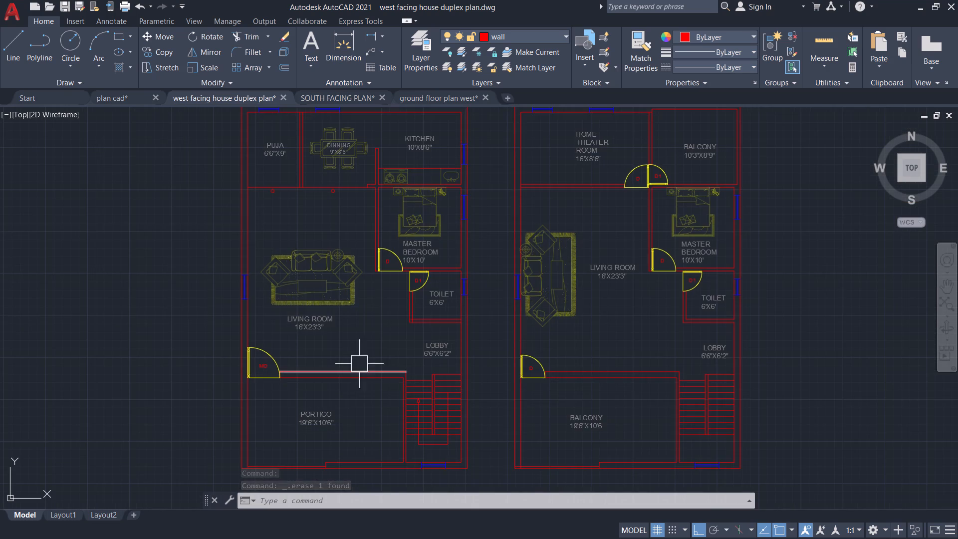
scroll(385, 325, "up", 2)
key("t")
key("r")
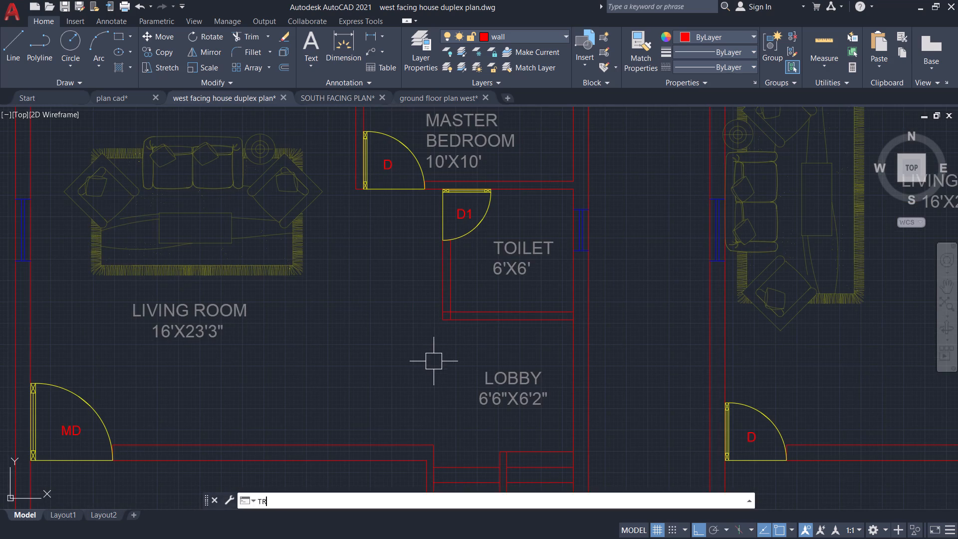
key("Return")
key("Return")
scroll(432, 318, "up", 3)
left_click(471, 309)
left_click(456, 301)
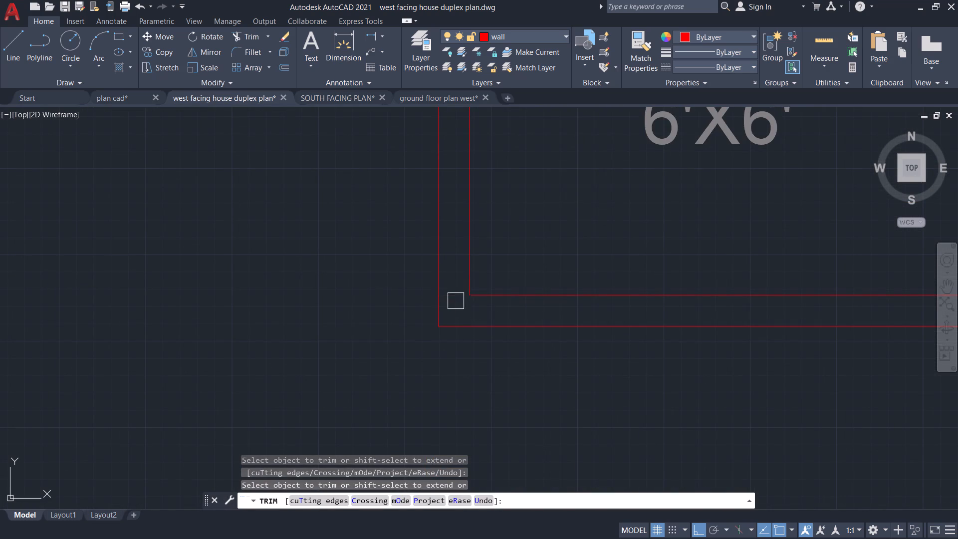
scroll(503, 531, "down", 1)
scroll(563, 432, "down", 5)
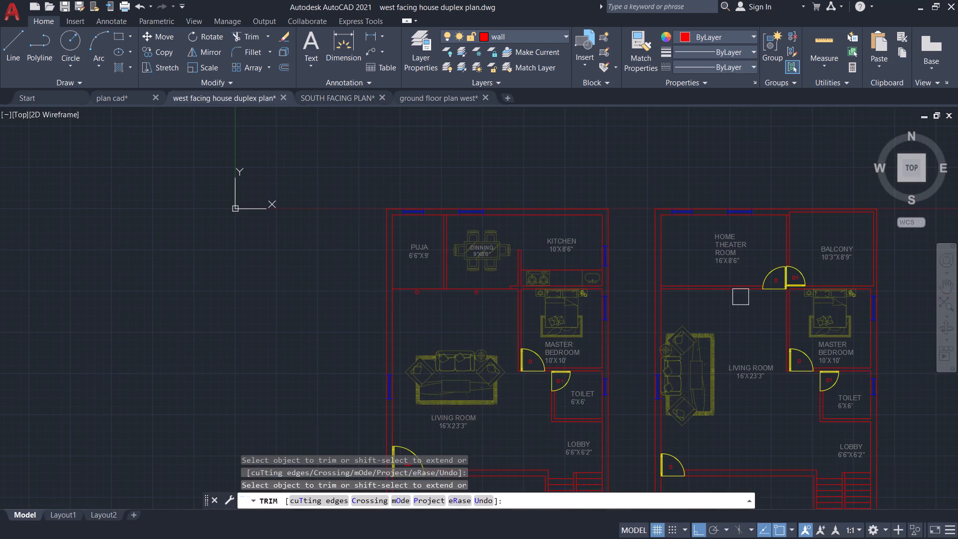
middle_click_drag(740, 323, 707, 207)
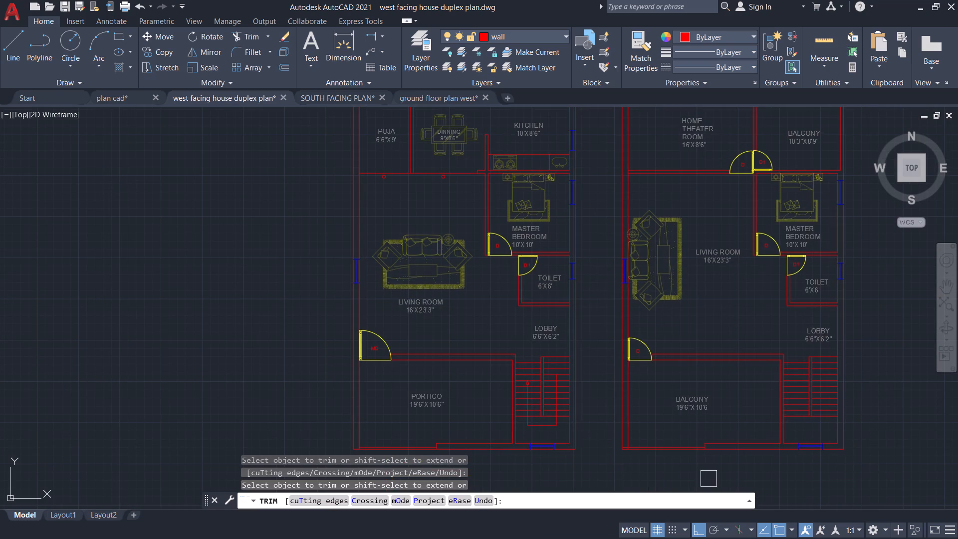
scroll(569, 414, "up", 2)
key("Escape")
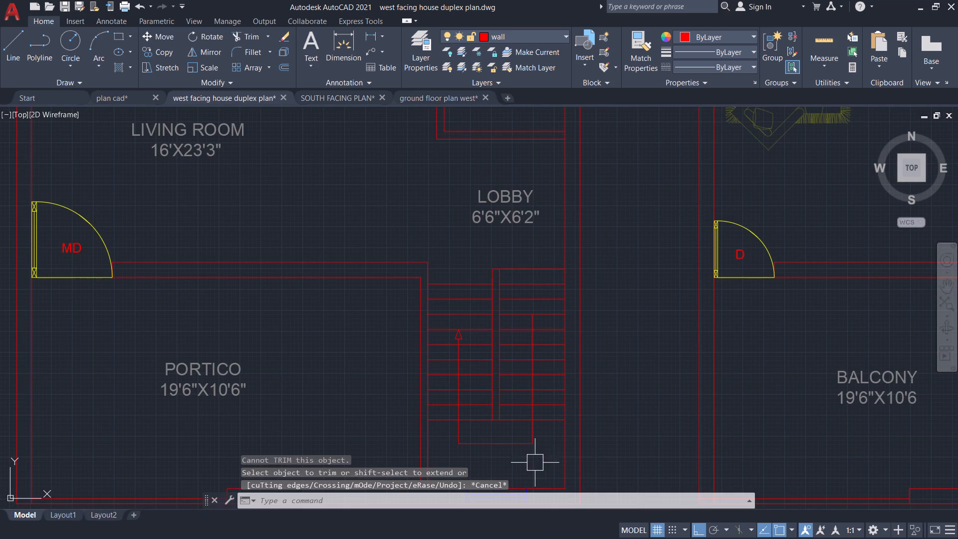
Copy the stair direction line with its arrowhead from the portico plan's staircase to the matching staircase in the balcony plan.
left_click(539, 456)
left_click(458, 437)
scroll(540, 356, "up", 2)
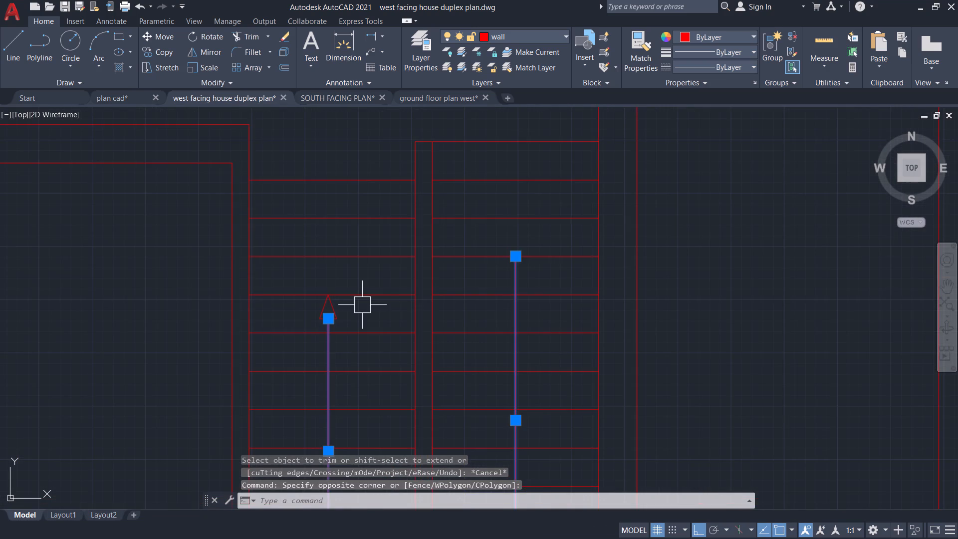
scroll(331, 306, "up", 1)
left_click_drag(377, 327, 360, 324)
left_click(292, 308)
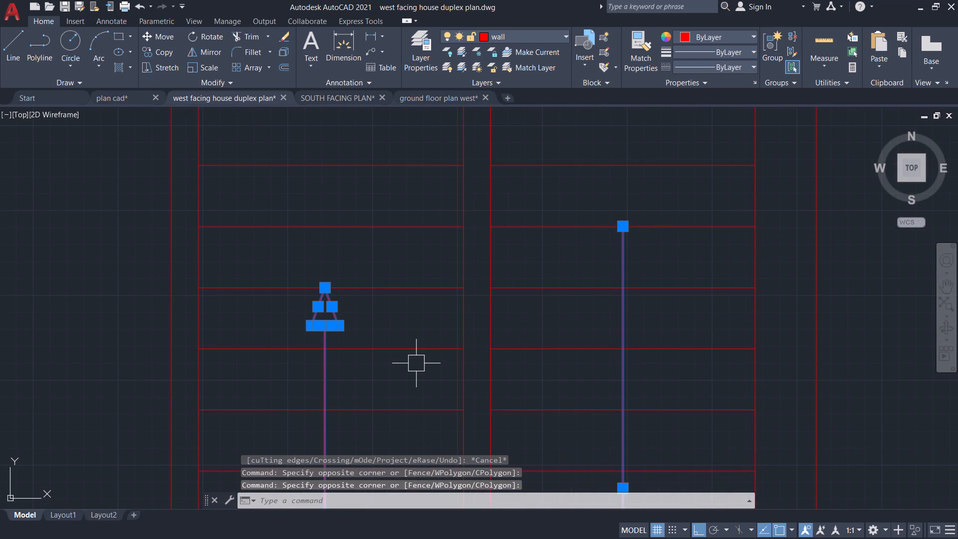
key("c")
key("o")
key("Return")
scroll(521, 324, "down", 3)
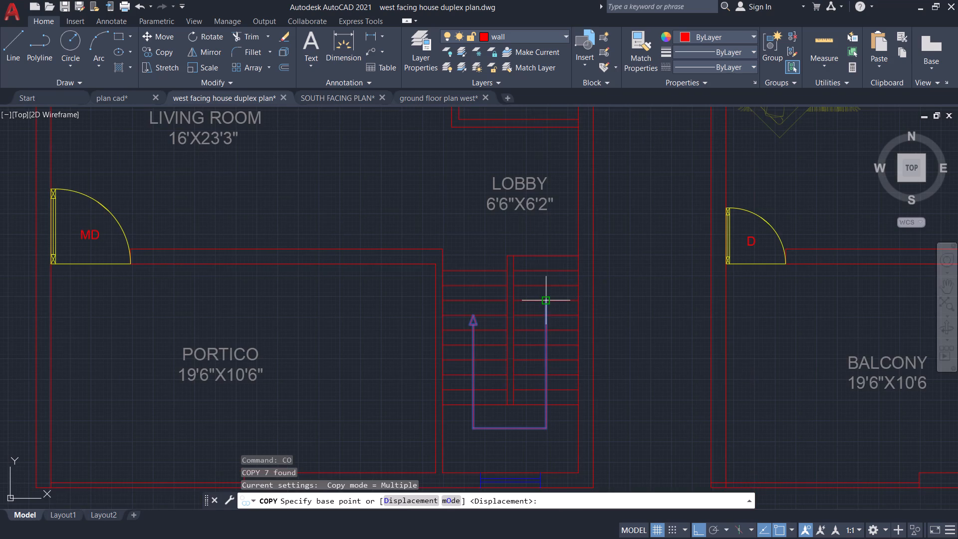
left_click_drag(546, 301, 565, 307)
middle_click_drag(745, 318, 213, 318)
scroll(684, 302, "up", 1)
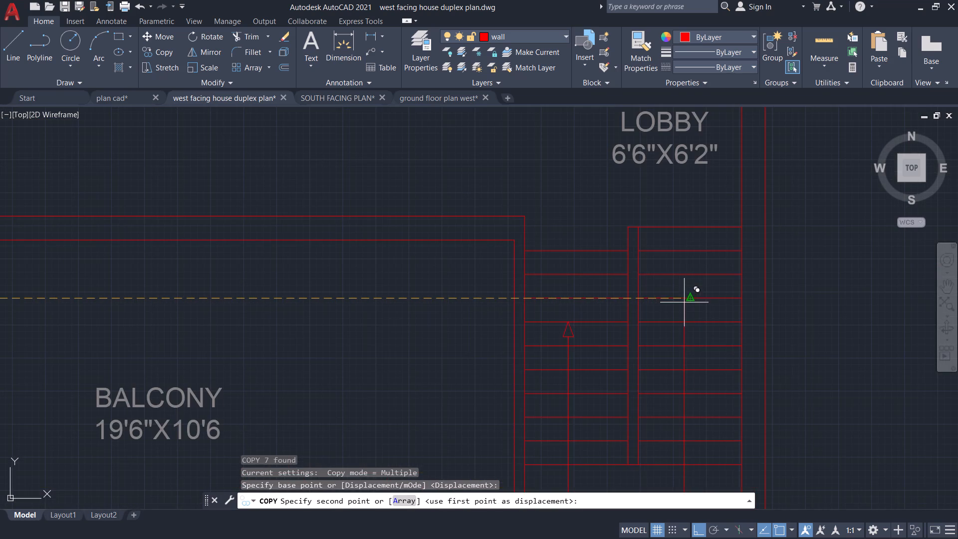
left_click(692, 301)
key("Escape")
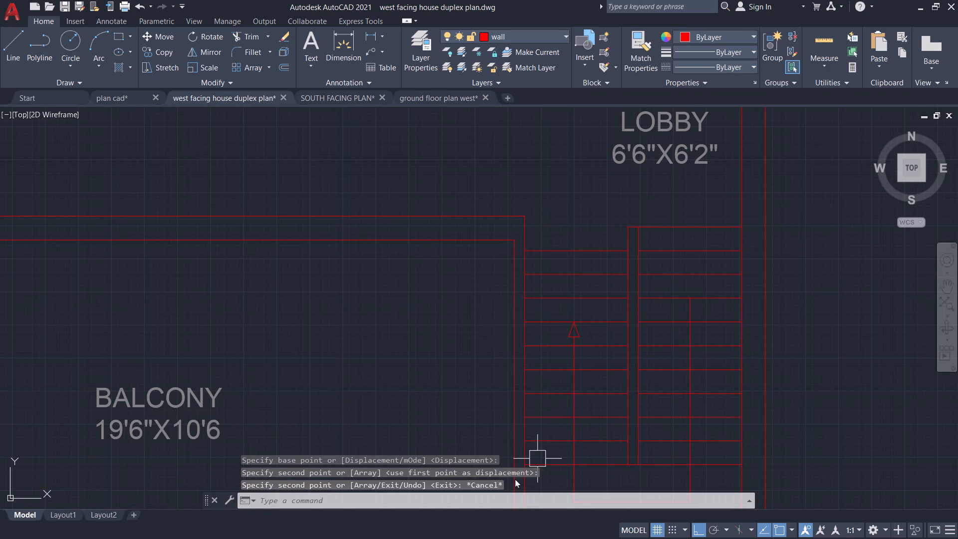
Examine both floor plans to check their rooms, openings and staircases.
scroll(762, 435, "down", 4)
scroll(805, 407, "up", 2)
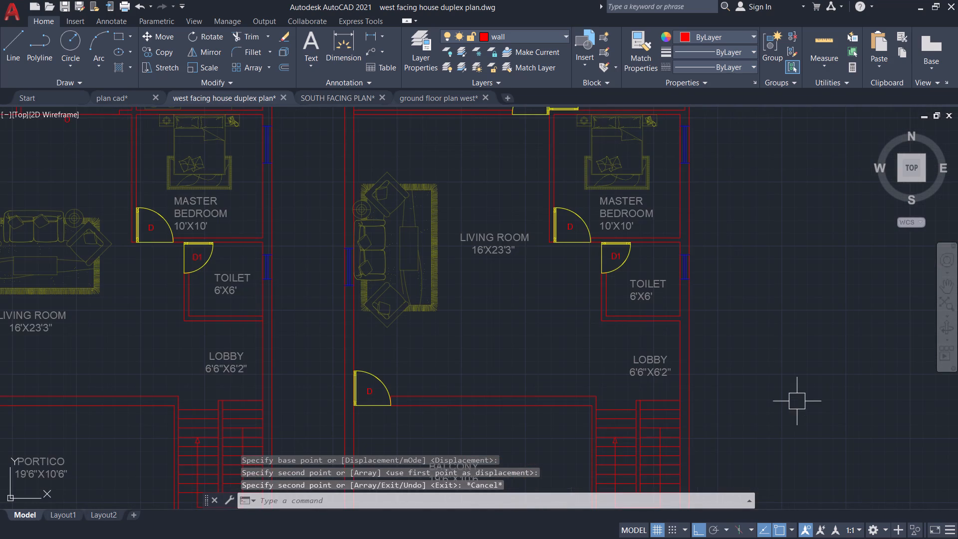
scroll(738, 366, "down", 1)
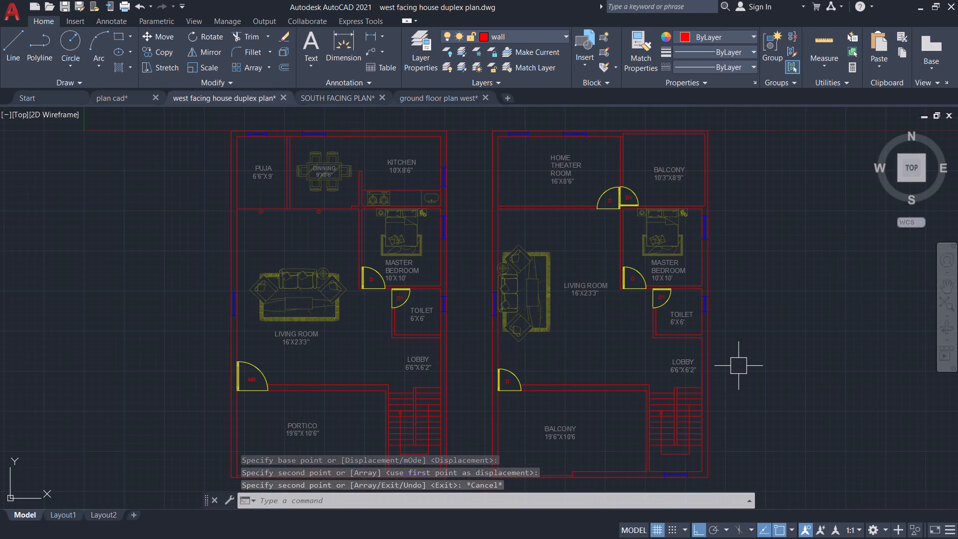
scroll(289, 222, "up", 1)
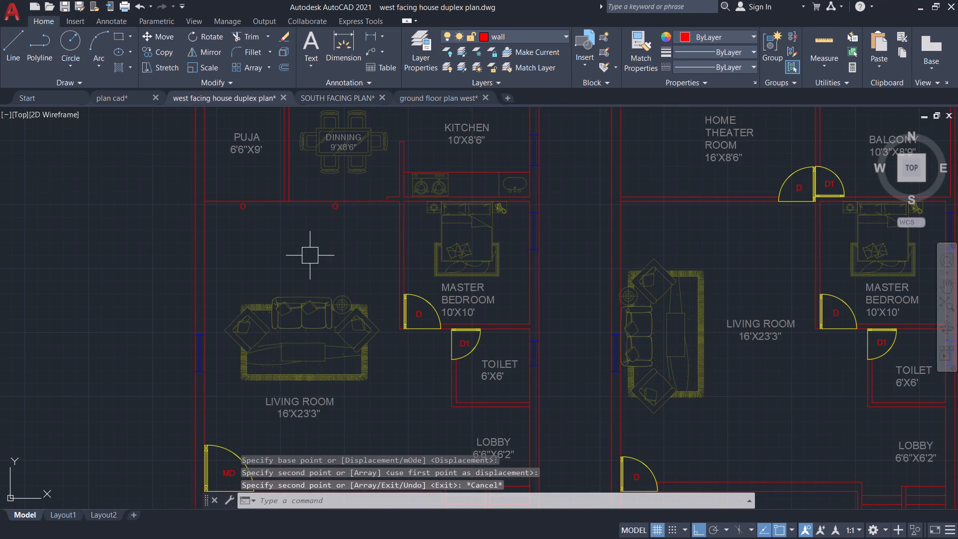
scroll(310, 256, "down", 2)
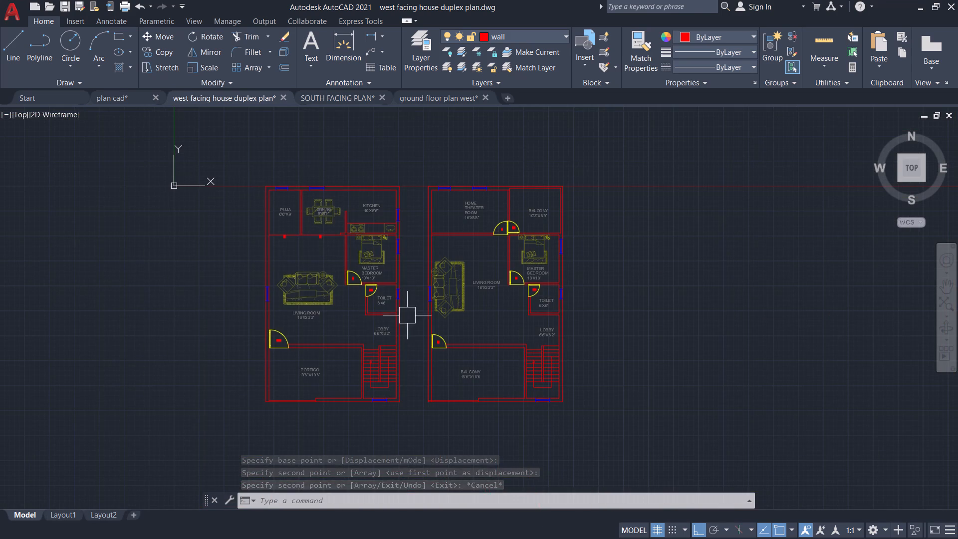
middle_click_drag(647, 405, 712, 401)
scroll(502, 158, "up", 2)
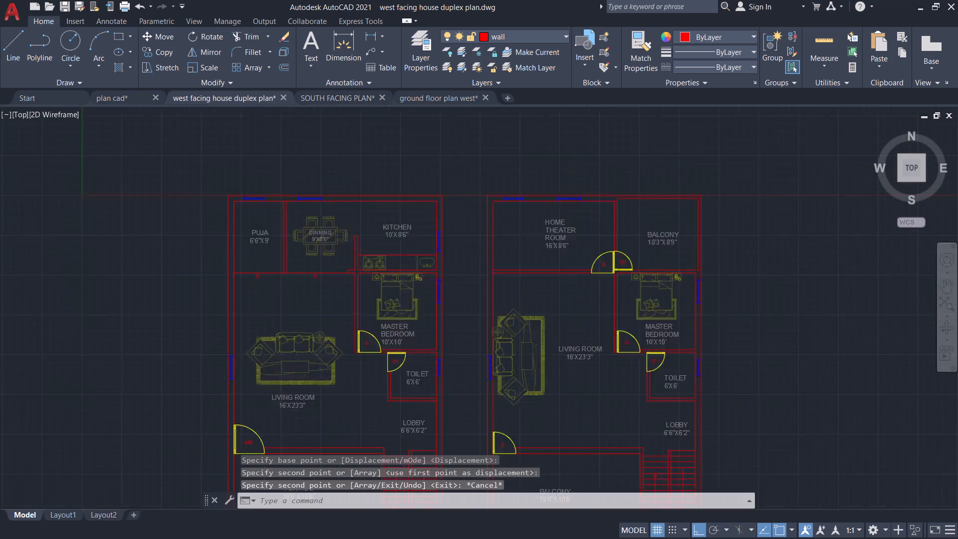
middle_click_drag(328, 177, 566, 184)
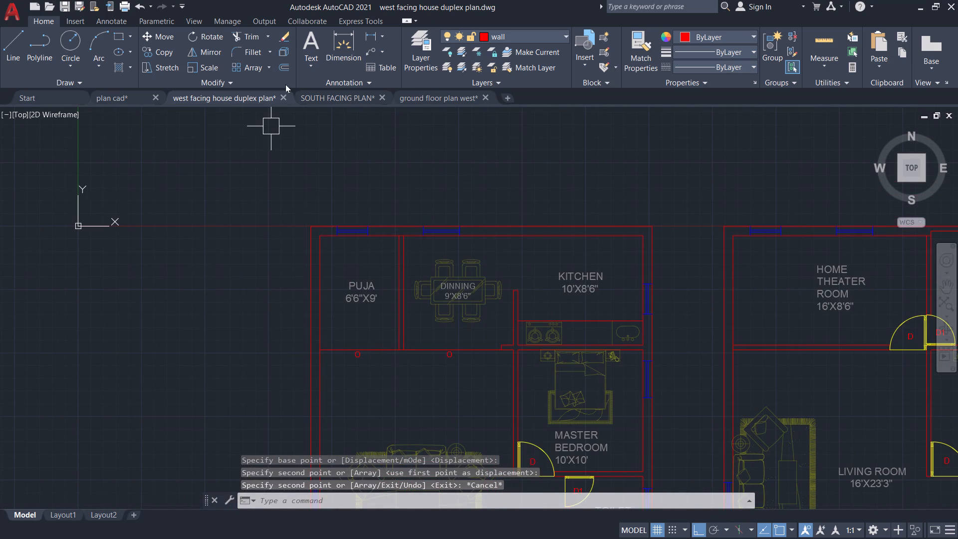
Copy the W window label above the dining room in the ground floor plan west drawing to the clipboard.
left_click(463, 97)
scroll(413, 216, "down", 3)
scroll(312, 194, "up", 2)
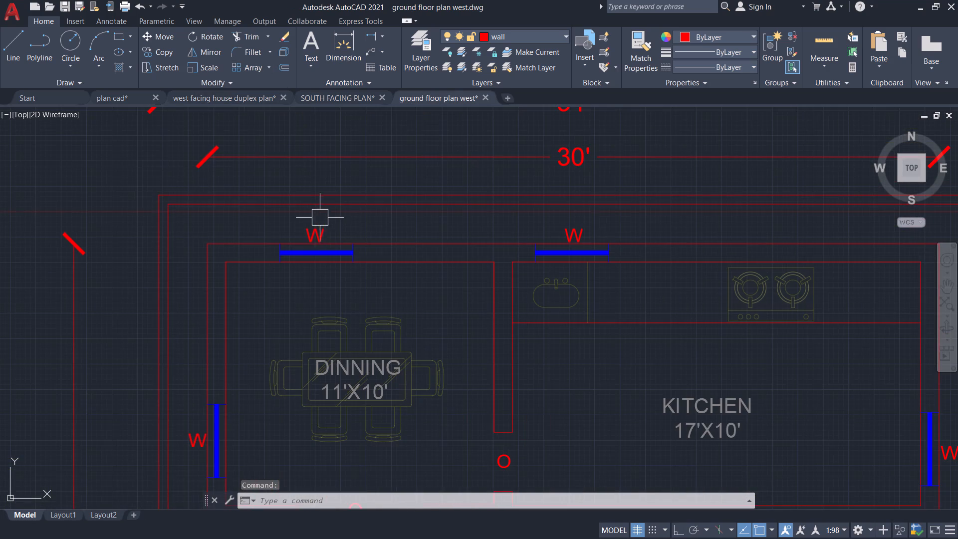
left_click(318, 226)
key("c")
key("o")
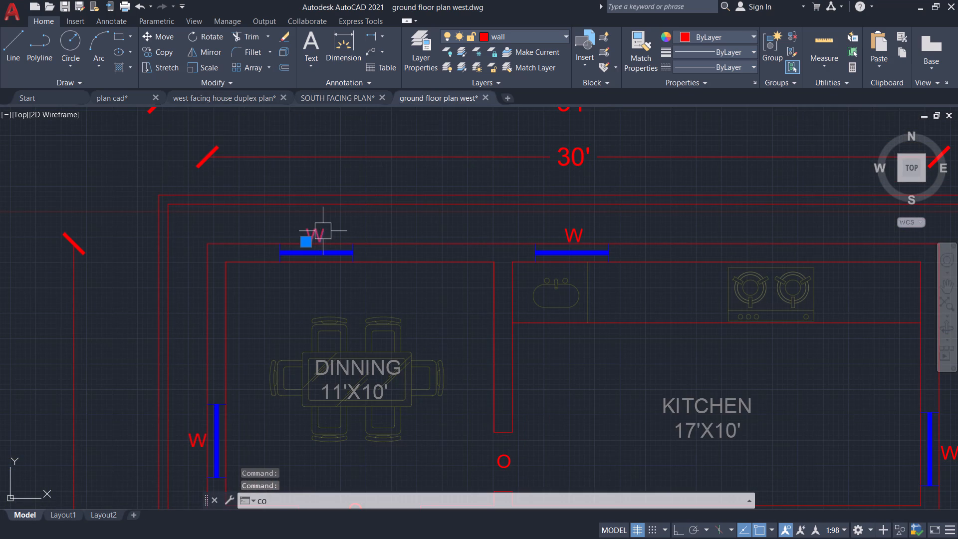
key("BackSpace")
key("BackSpace")
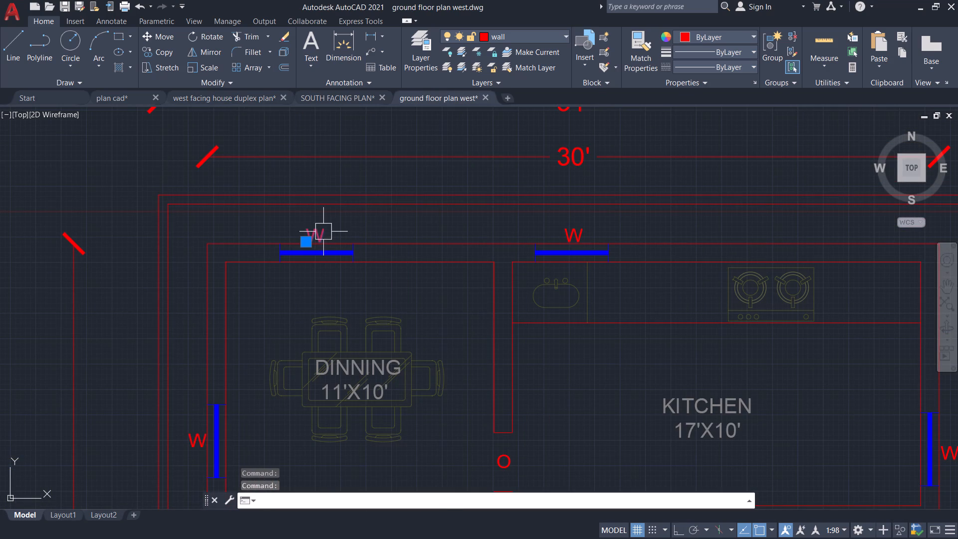
key("ctrl+c")
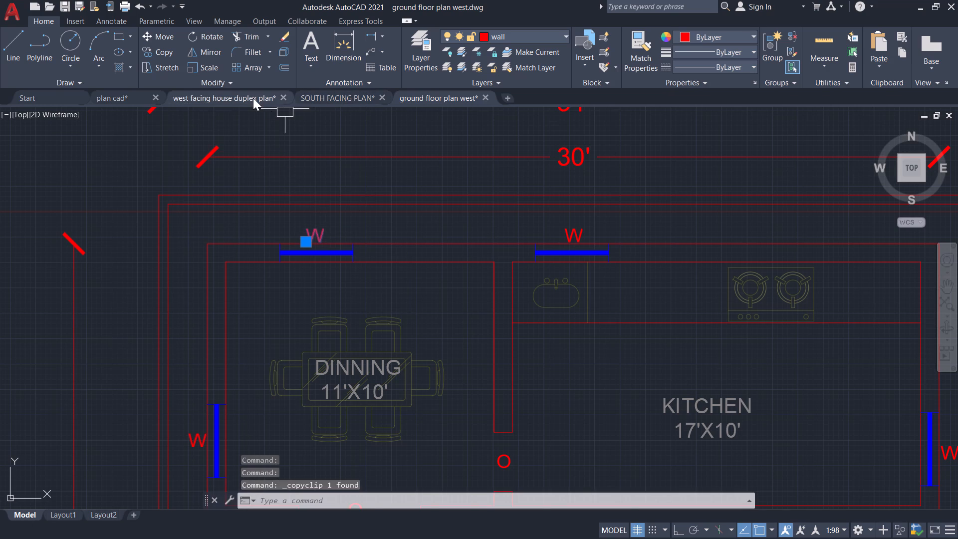
Paste the W label into the west facing house duplex plan, just above the puja room window.
left_click(252, 97)
key("ctrl+v")
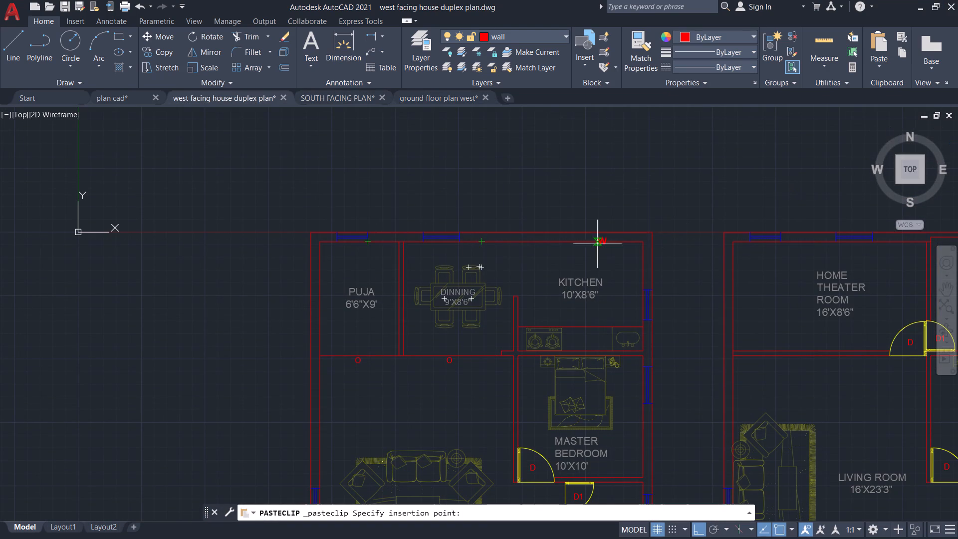
scroll(427, 219, "up", 1)
middle_click_drag(385, 213, 822, 194)
middle_click_drag(706, 236, 465, 310)
scroll(500, 277, "up", 2)
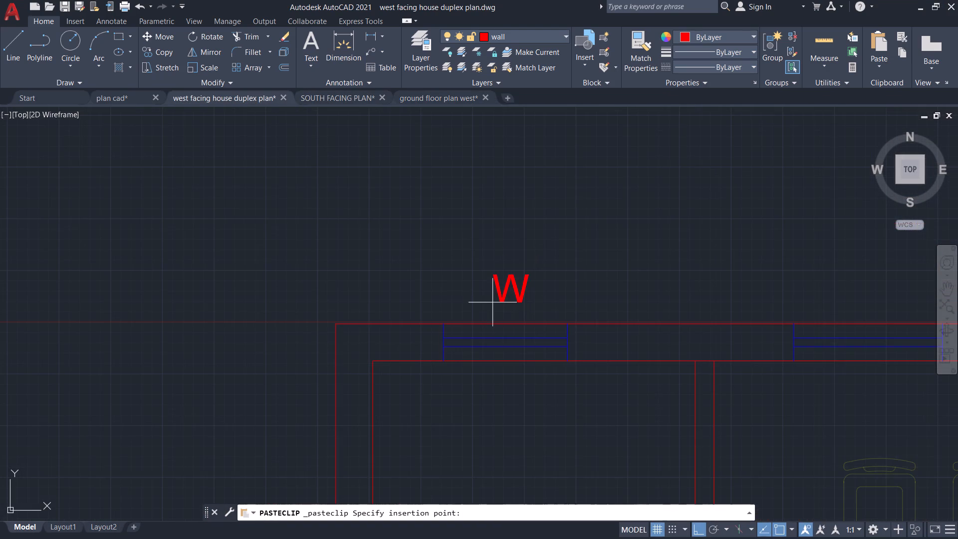
scroll(486, 315, "up", 1)
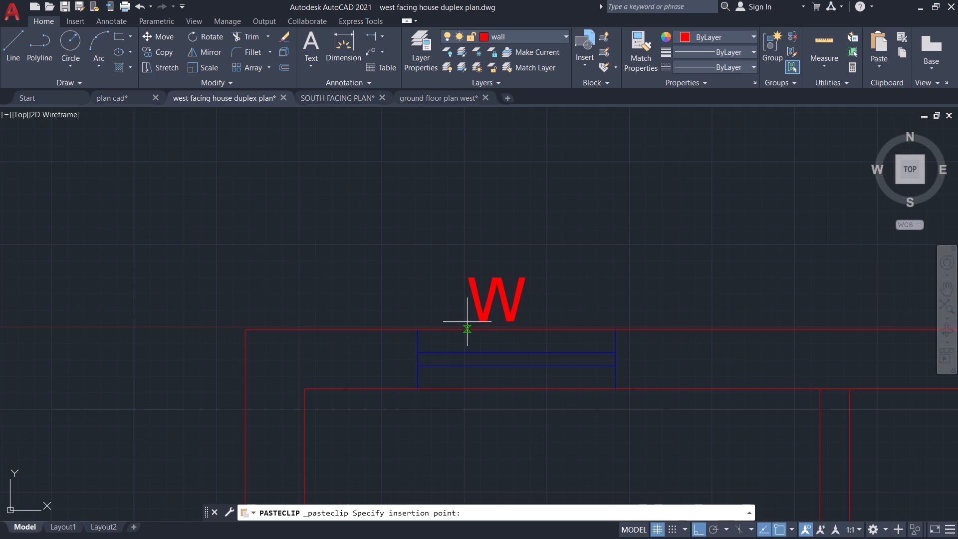
left_click(471, 322)
Copy the puja room's W label to just above the dining room window.
middle_click_drag(595, 287, 470, 277)
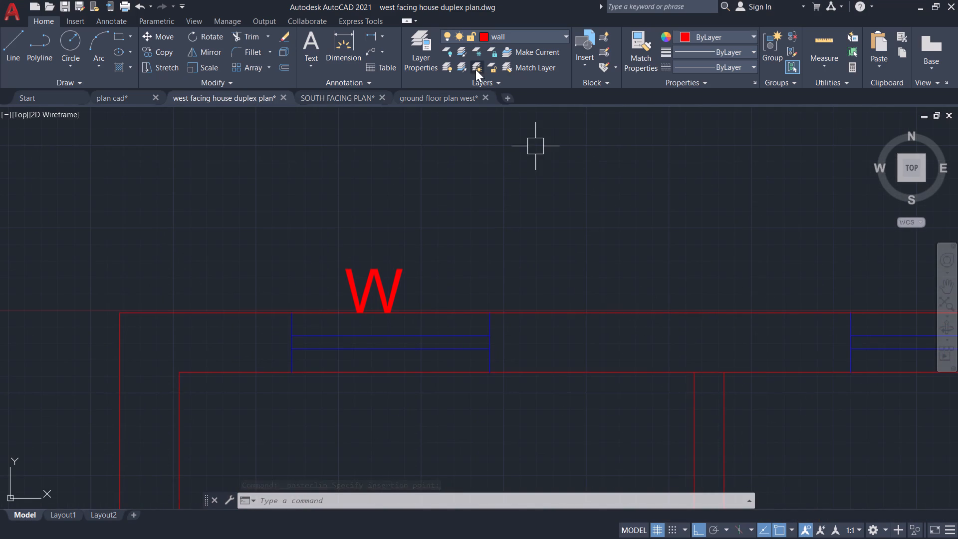
middle_click_drag(469, 236, 518, 233)
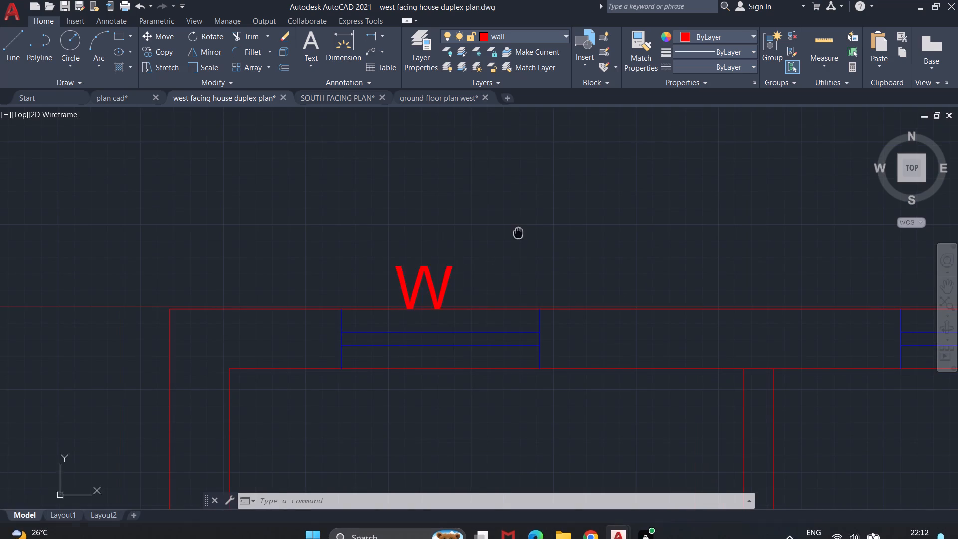
left_click(444, 284)
type("CO")
key("Return")
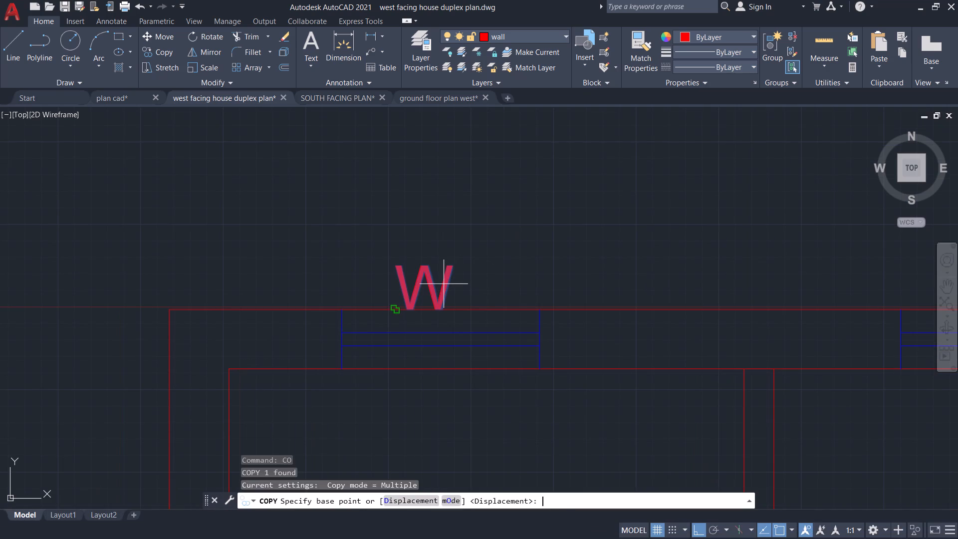
left_click_drag(444, 284, 451, 279)
middle_click_drag(563, 269, 0, 189)
scroll(404, 188, "up", 1)
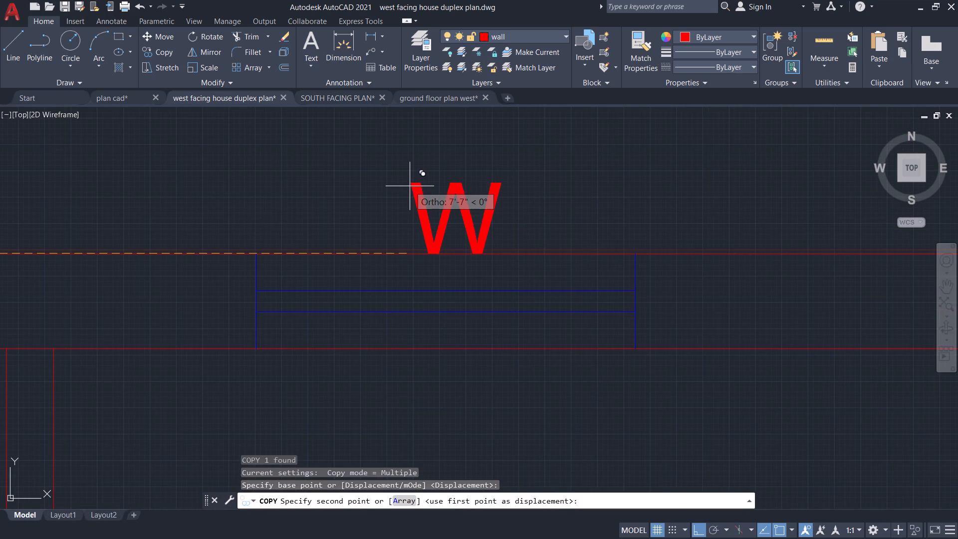
left_click(402, 185)
Turn ortho off and place another copy of the W label outside the kitchen's side-wall window.
scroll(471, 209, "down", 3)
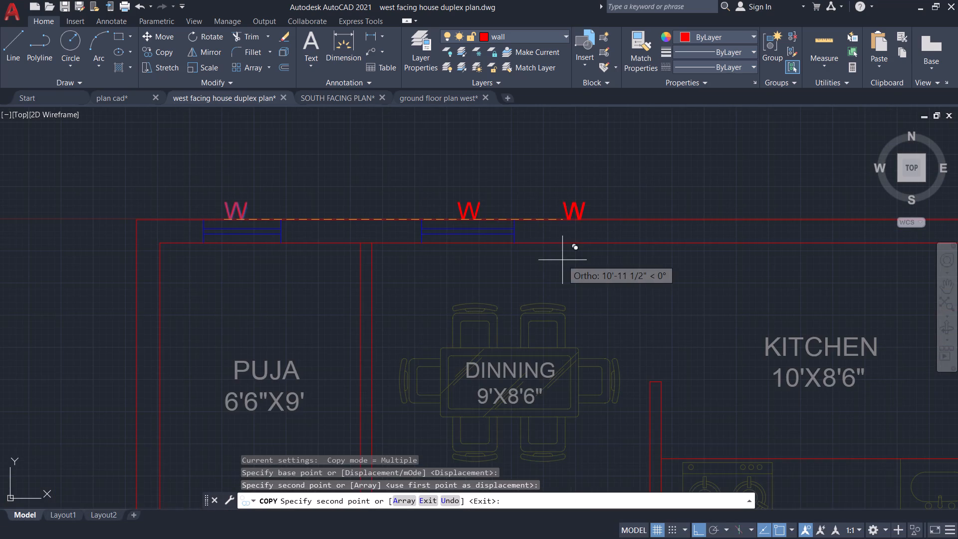
scroll(562, 260, "down", 3)
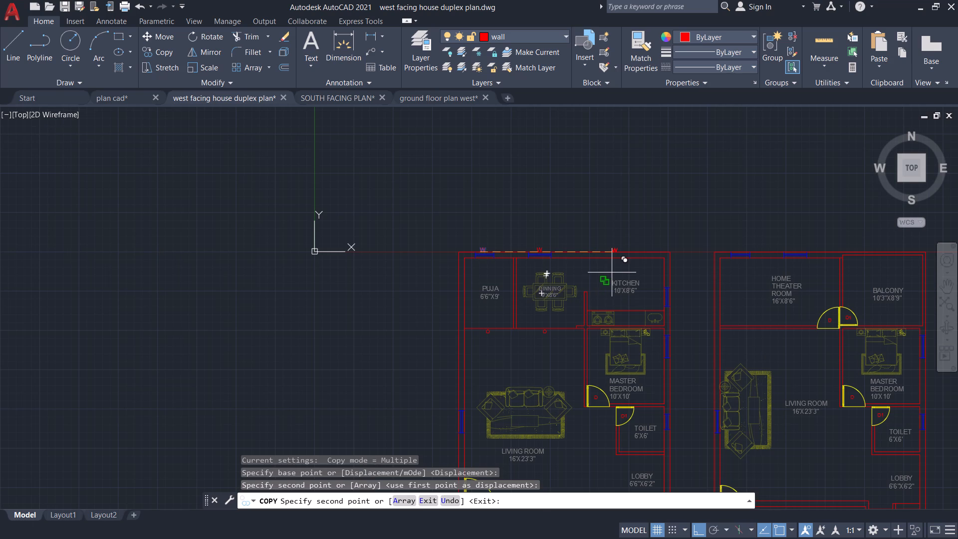
key("F8")
scroll(653, 293, "up", 4)
middle_click_drag(699, 312, 449, 252)
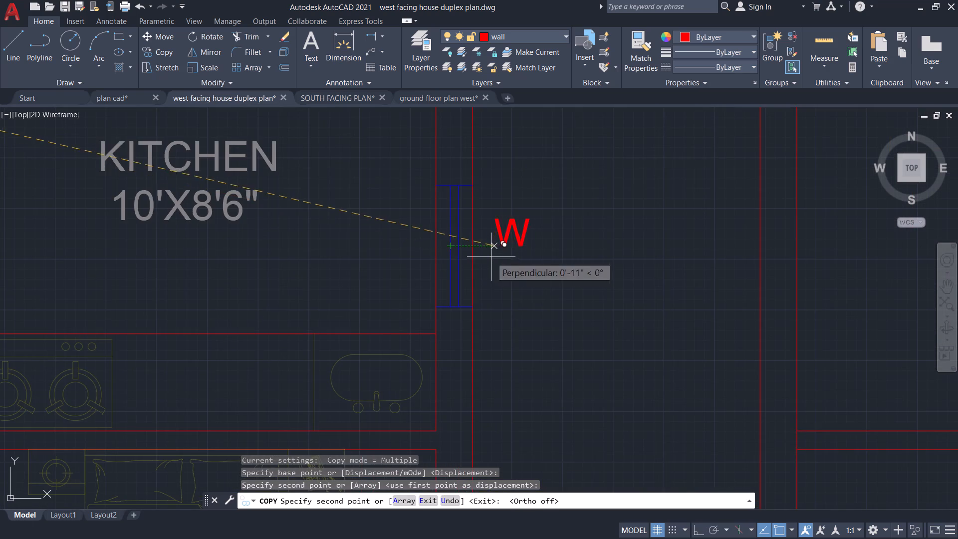
scroll(483, 264, "up", 2)
left_click(459, 264)
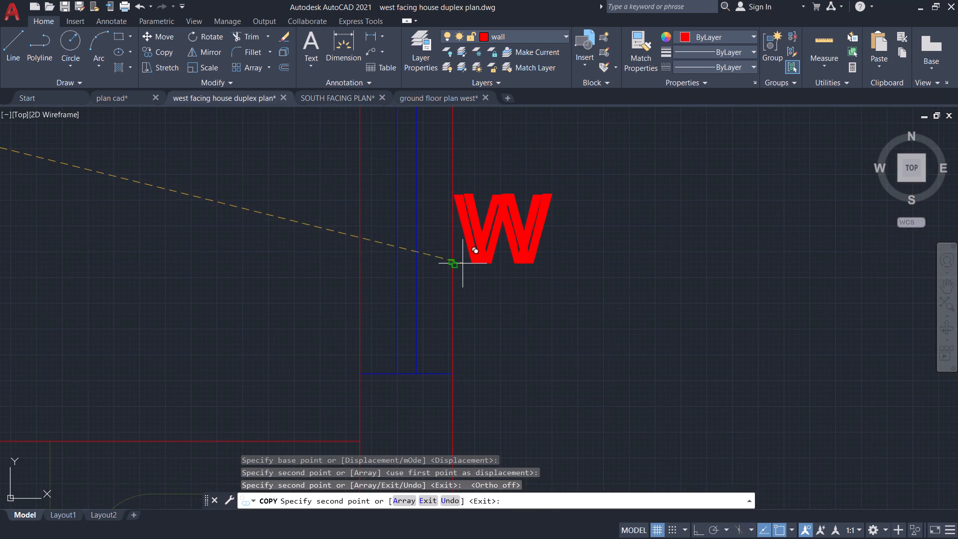
Place copies of the W label outside the master bedroom window and the toilet window.
scroll(467, 278, "down", 5)
middle_click_drag(475, 314, 508, 177)
scroll(495, 209, "up", 3)
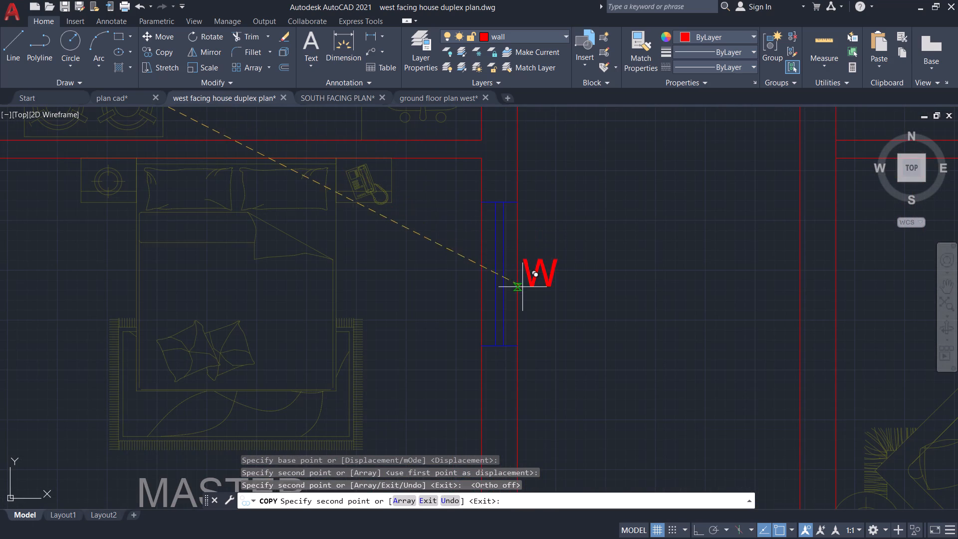
left_click(518, 294)
scroll(528, 284, "down", 4)
middle_click_drag(530, 292, 530, 291)
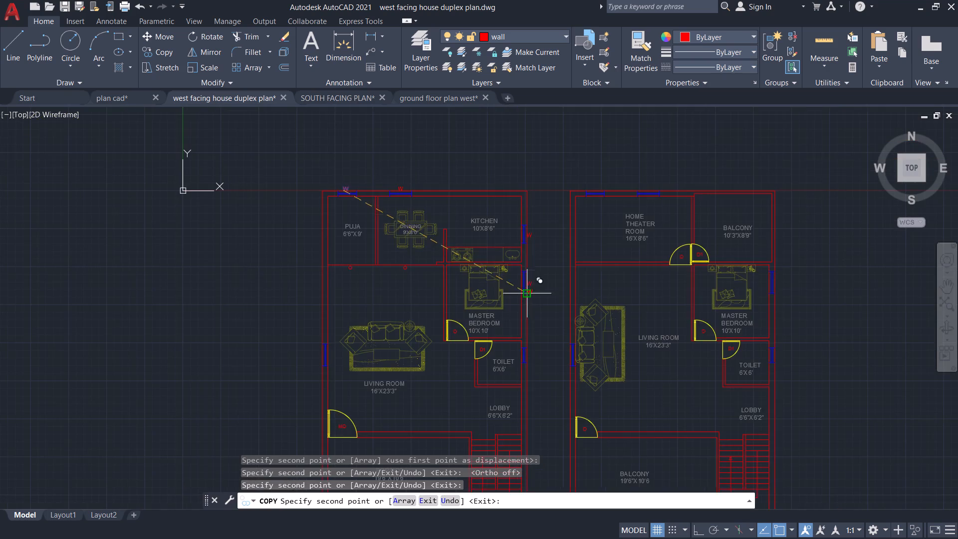
middle_click_drag(530, 291, 538, 211)
scroll(544, 268, "up", 3)
scroll(499, 291, "up", 1)
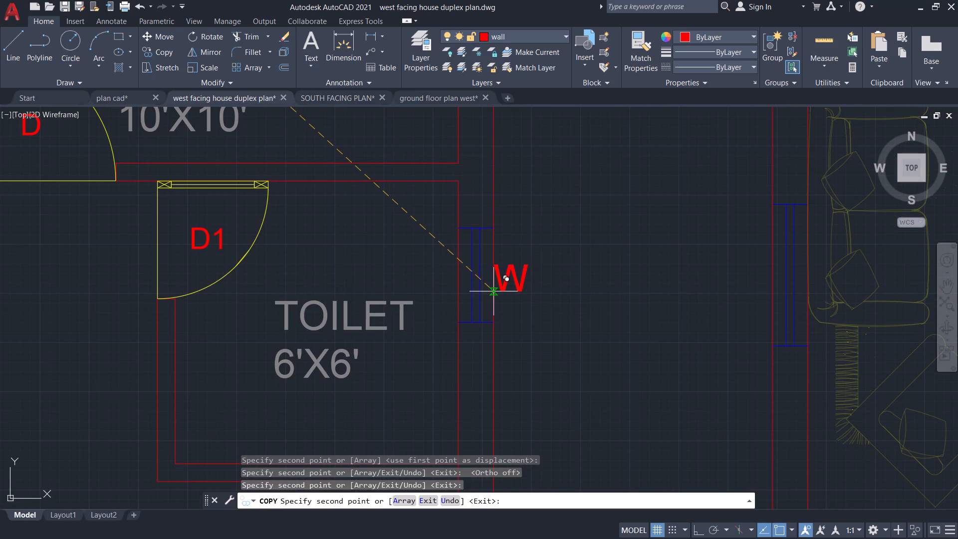
left_click(496, 292)
Place two more W copies, below the staircase window and outside the living room window, and end the copying.
scroll(506, 284, "down", 4)
middle_click_drag(514, 302, 536, 206)
scroll(487, 348, "up", 4)
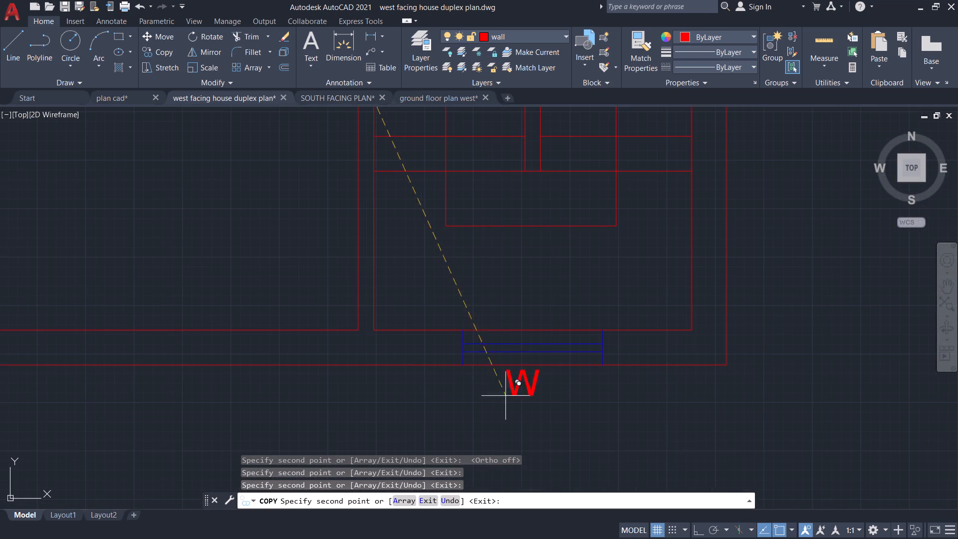
left_click(515, 397)
scroll(384, 349, "down", 3)
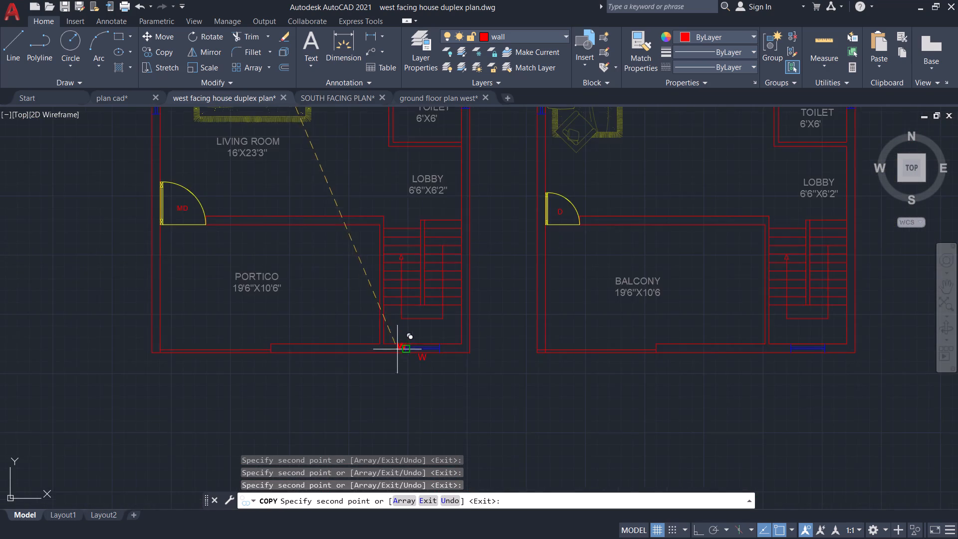
middle_click_drag(251, 277, 675, 359)
middle_click_drag(609, 257, 539, 378)
scroll(457, 304, "up", 3)
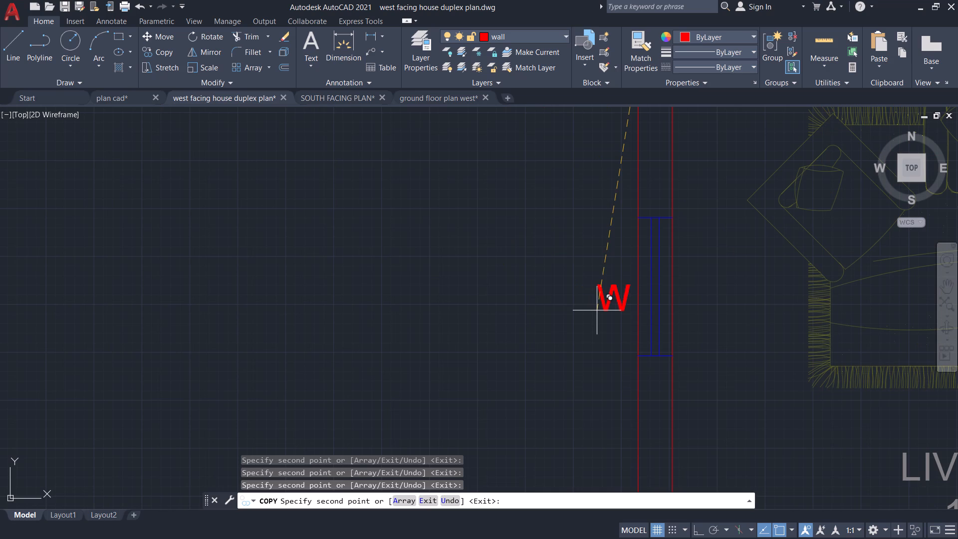
left_click(600, 296)
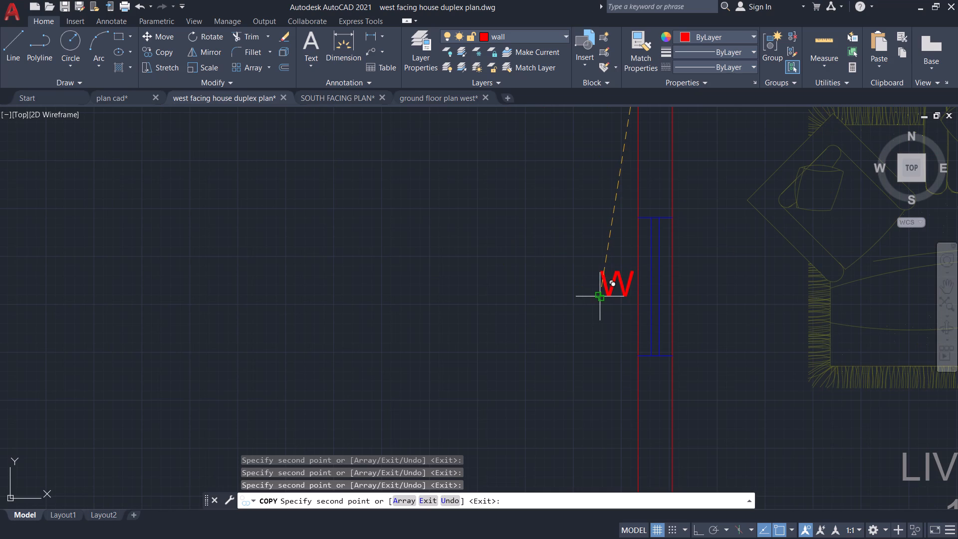
key("Escape")
Change the window label above the dining room to W1.
scroll(557, 284, "down", 2)
middle_click_drag(566, 350, 529, 538)
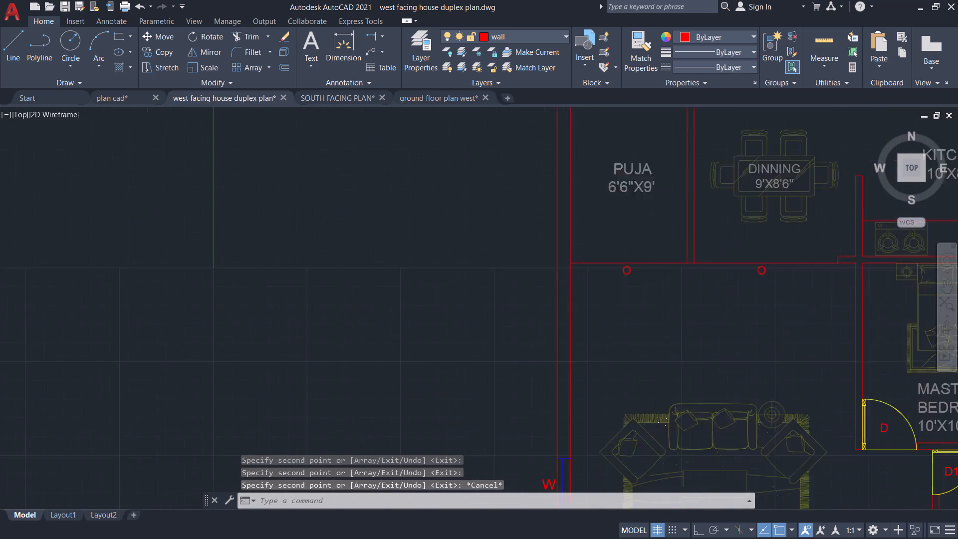
middle_click_drag(529, 538, 517, 538)
scroll(518, 538, "down", 1)
middle_click_drag(714, 141, 619, 377)
scroll(659, 314, "up", 2)
middle_click_drag(614, 397, 591, 231)
scroll(603, 279, "up", 3)
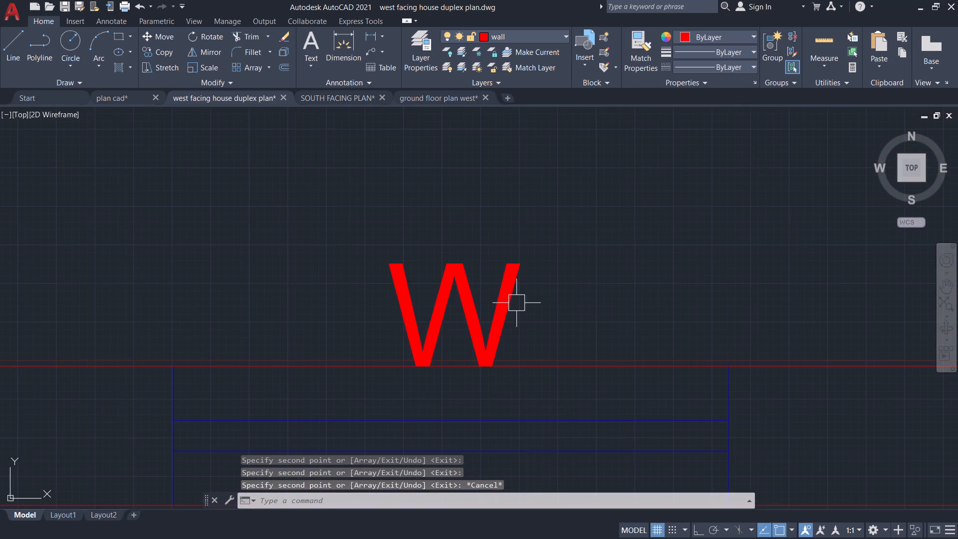
double_click(516, 303)
double_click(508, 301)
key("w")
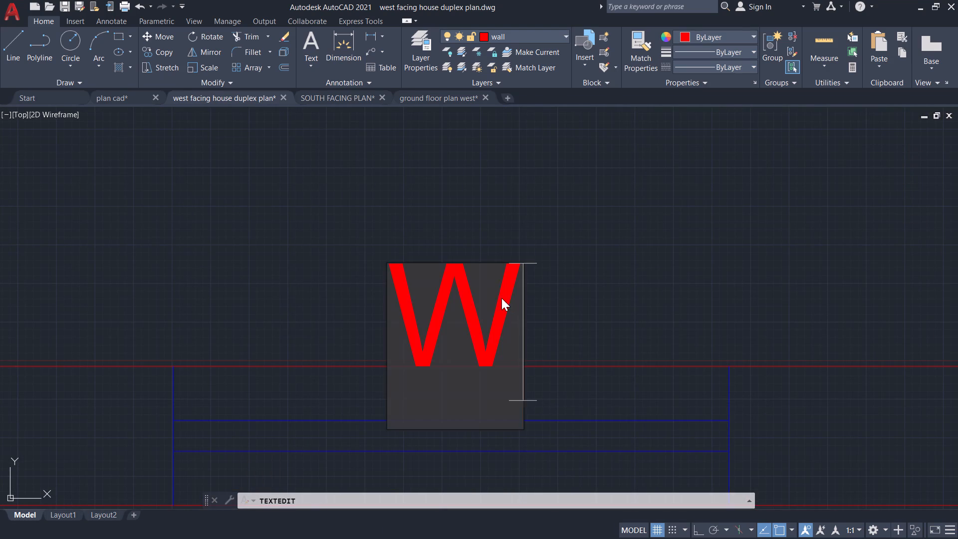
key("1")
left_click(616, 289)
Change the master bedroom's window label to W1.
scroll(630, 281, "down", 5)
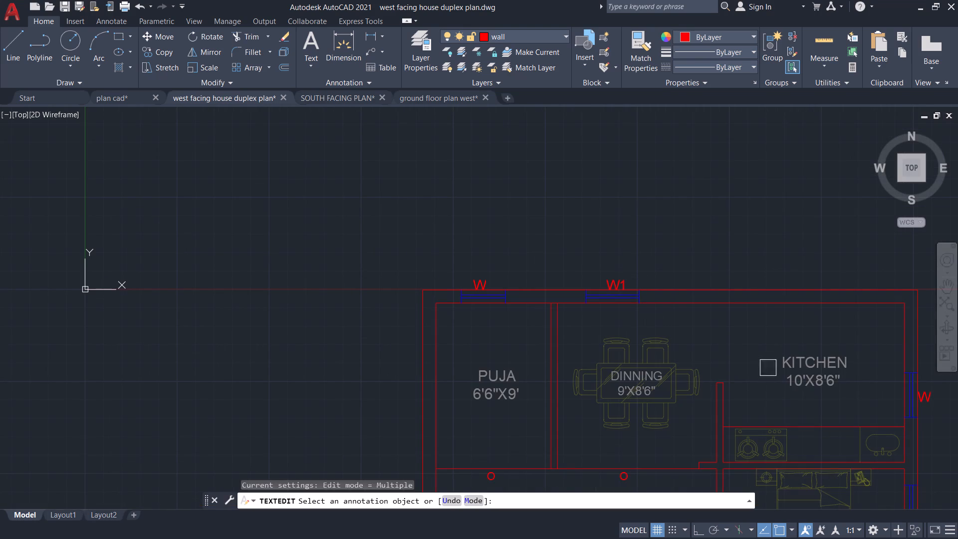
middle_click_drag(718, 348, 385, 97)
scroll(555, 236, "up", 3)
double_click(703, 325)
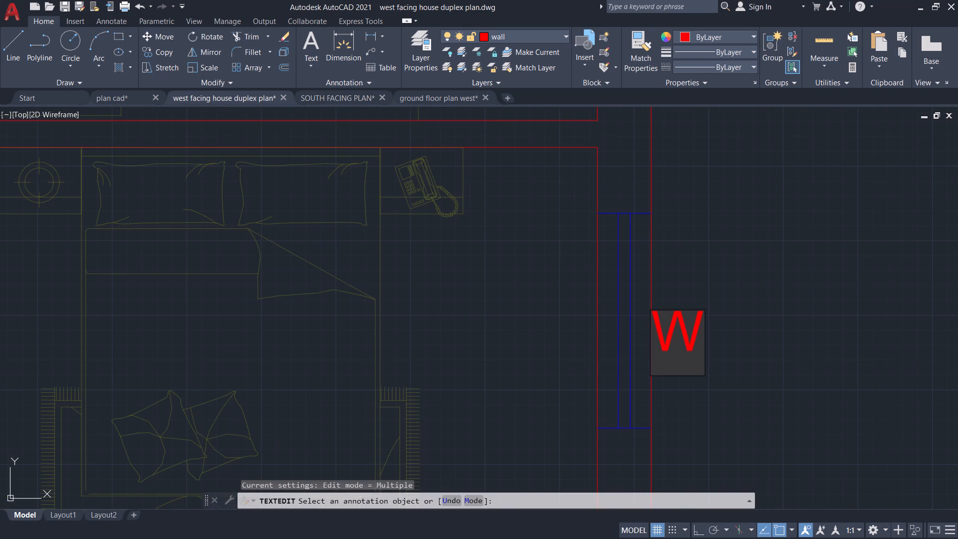
key("1")
left_click(774, 330)
Change the toilet's window label to V.
scroll(768, 323, "down", 1)
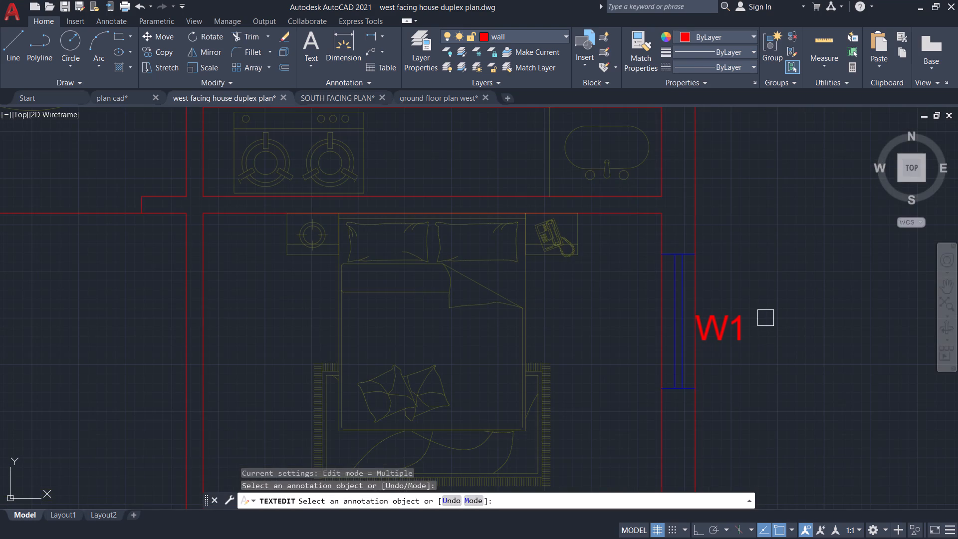
middle_click_drag(777, 369, 712, 258)
scroll(627, 373, "down", 3)
middle_click_drag(686, 363, 670, 280)
scroll(680, 356, "up", 3)
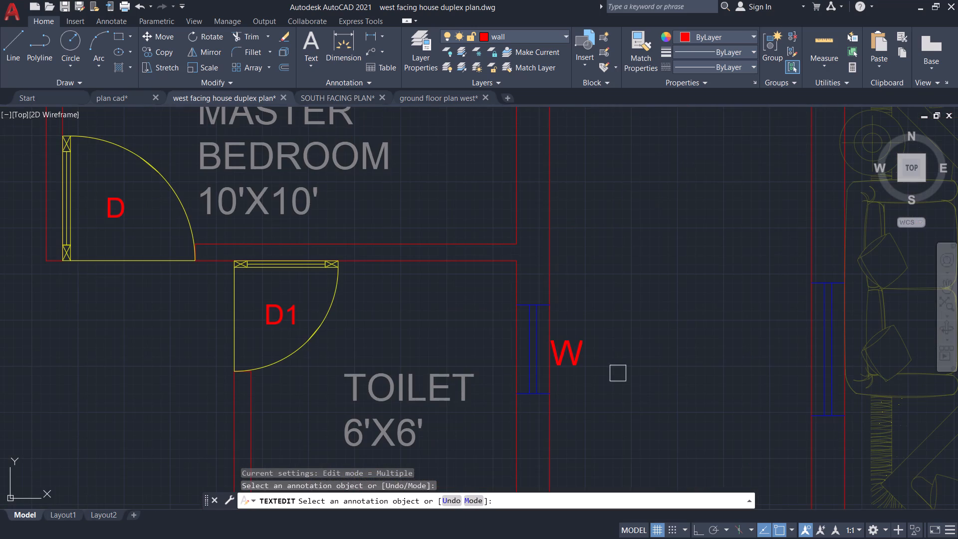
left_click(563, 350)
left_click(566, 351)
double_click(581, 350)
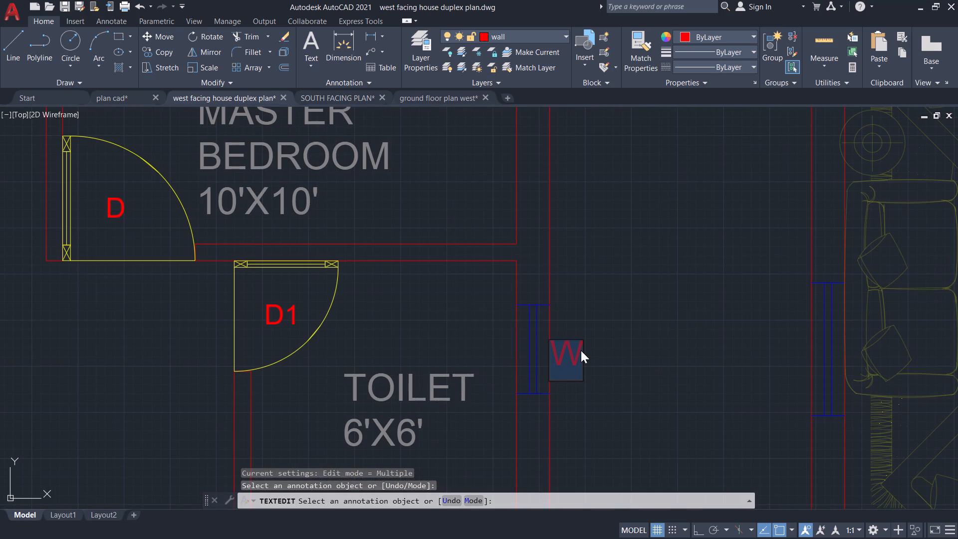
key("v")
left_click(672, 343)
Change the window label below the staircase to W1.
scroll(659, 340, "down", 3)
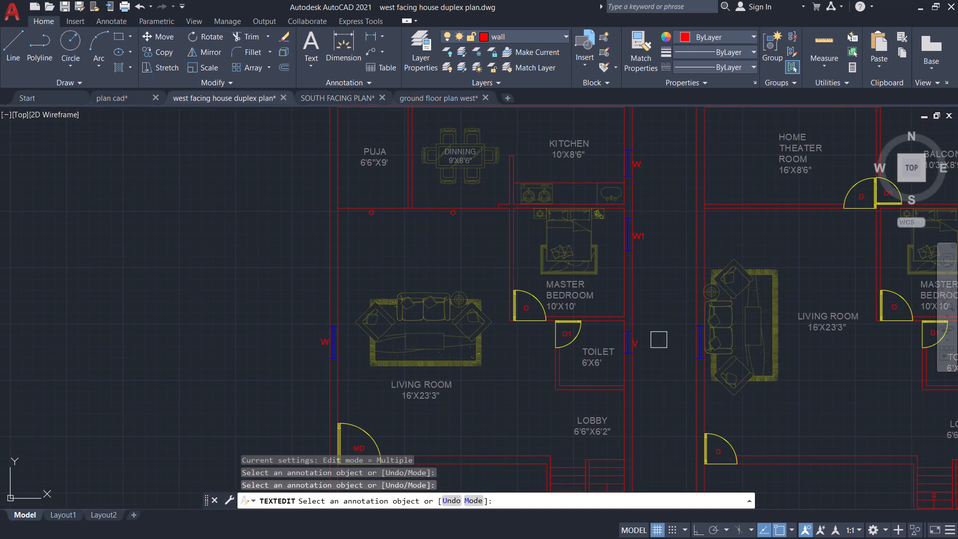
right_click_drag(660, 340, 664, 343)
right_click_drag(664, 343, 665, 343)
left_click(661, 281)
middle_click_drag(661, 281, 630, 83)
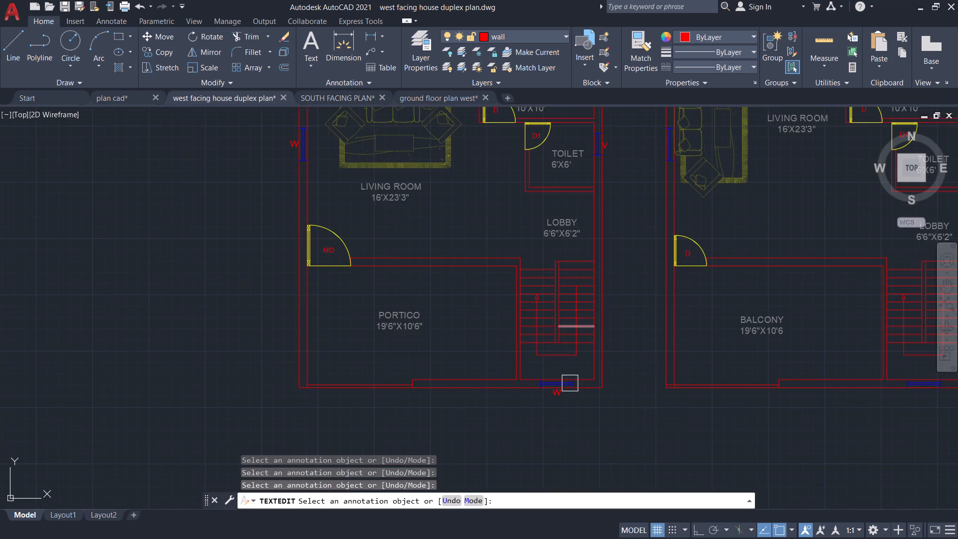
scroll(557, 394, "up", 3)
double_click(552, 395)
type("W1")
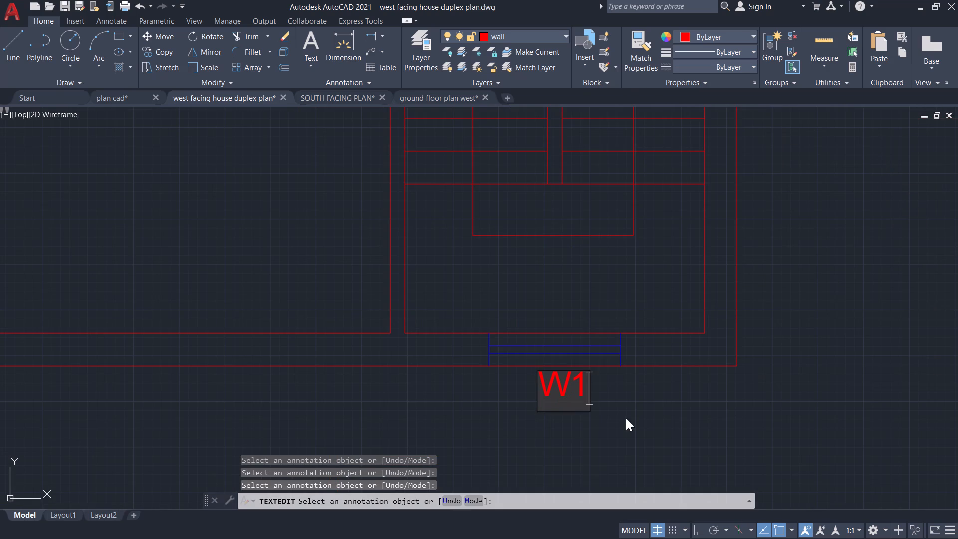
left_click(634, 410)
Change the living room's window label to W1 and finish the text editing.
scroll(516, 359, "down", 3)
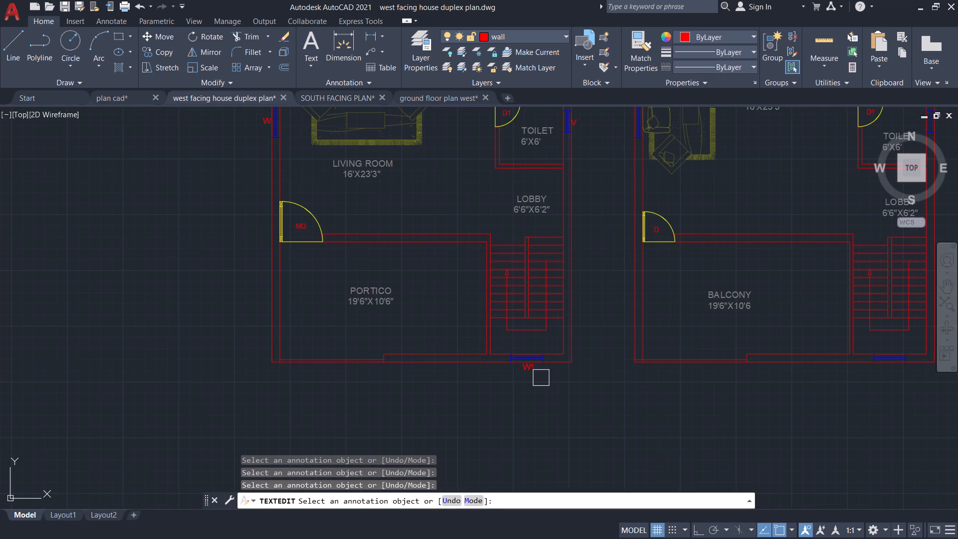
middle_click_drag(302, 329, 651, 449)
scroll(614, 240, "up", 3)
double_click(616, 278)
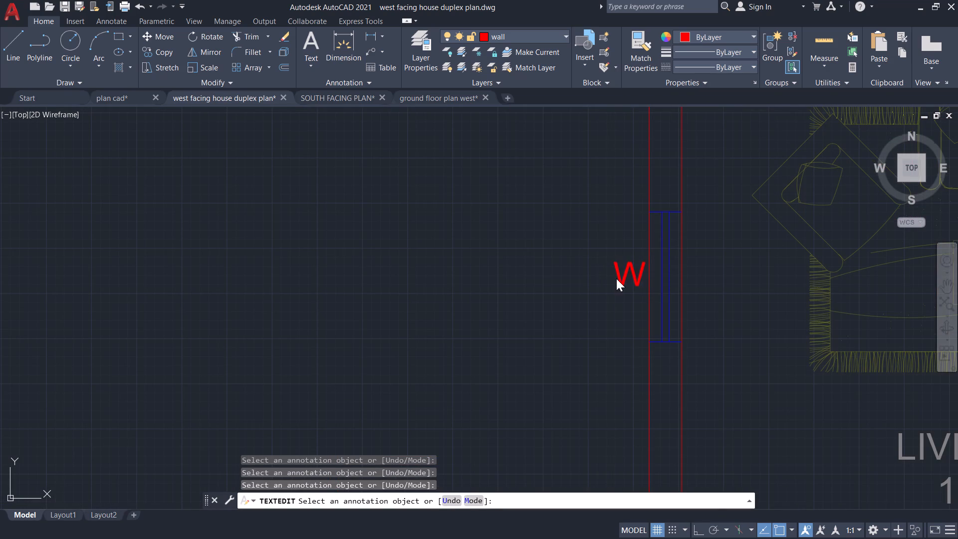
type("W1")
left_click(563, 323)
scroll(518, 259, "down", 3)
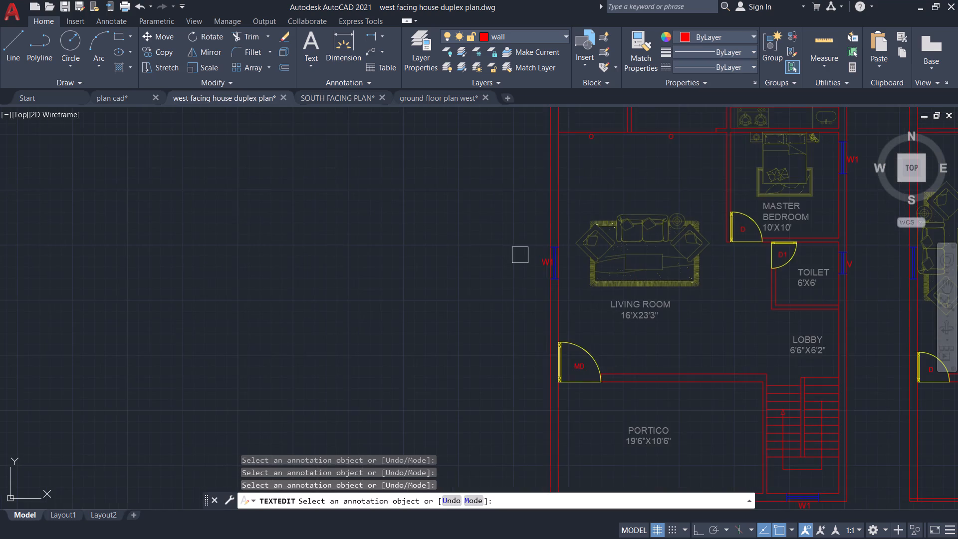
middle_click_drag(486, 219, 510, 466)
key("Escape")
Move the W label above the puja room window slightly up, clear of the wall line.
scroll(600, 272, "up", 5)
left_click(620, 272)
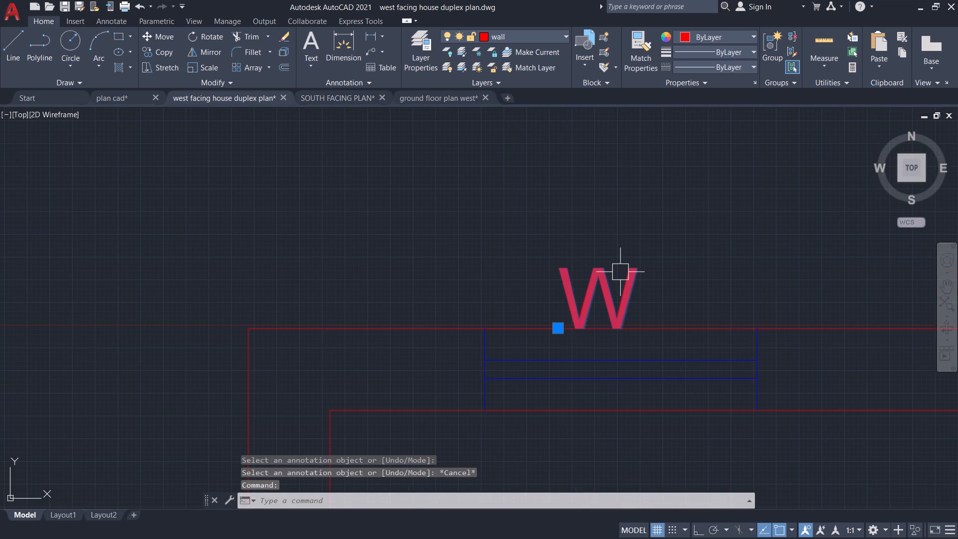
type("CO")
key("Escape")
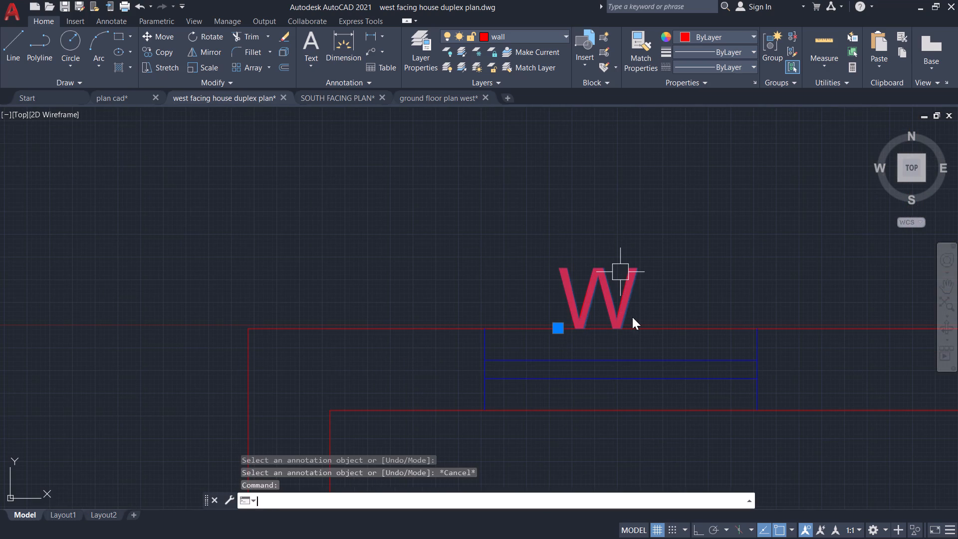
key("m")
key("Return")
scroll(621, 310, "up", 3)
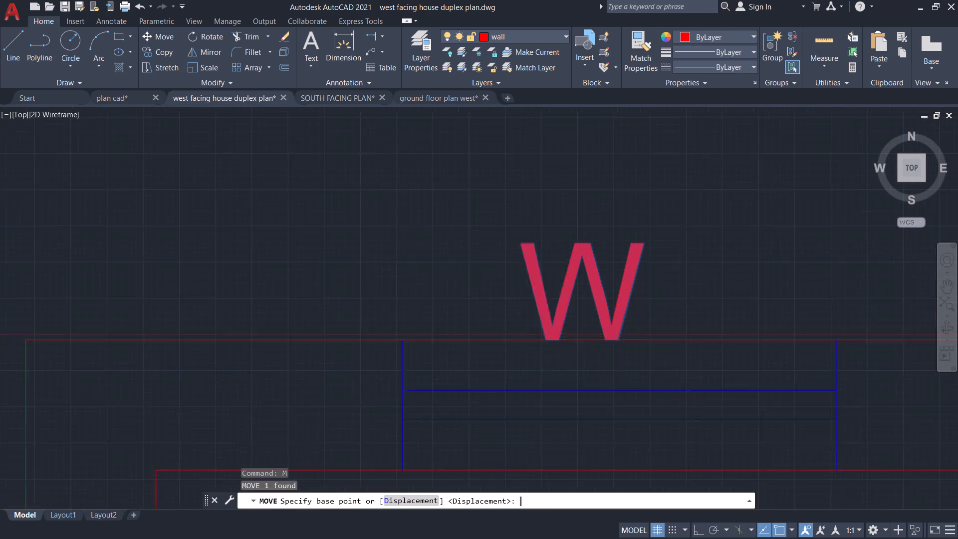
left_click(565, 297)
left_click(566, 286)
Move the W1 label above the dining room window slightly up, off the wall line.
scroll(568, 286, "down", 5)
middle_click_drag(672, 269, 673, 267)
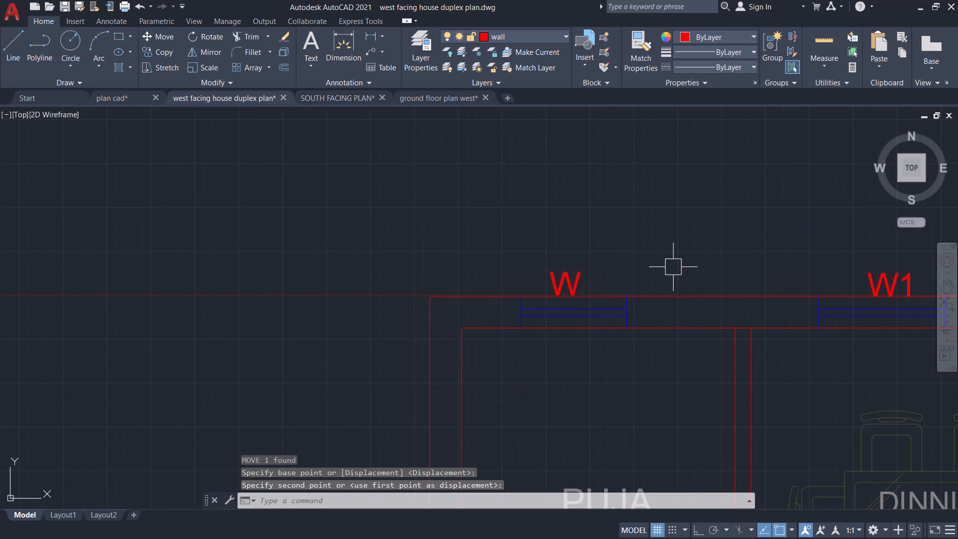
middle_click_drag(673, 267, 414, 292)
scroll(650, 339, "up", 3)
left_click(633, 251)
key("m")
key("Return")
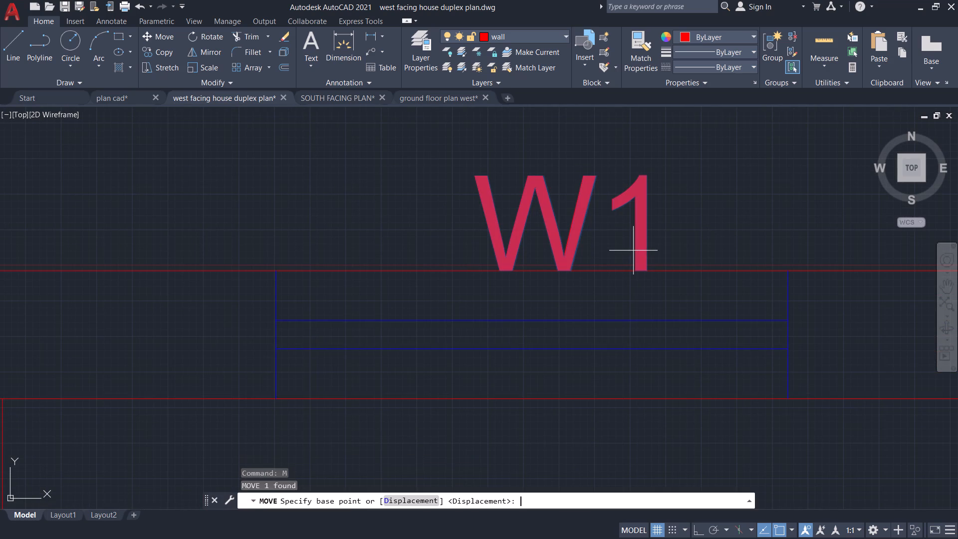
scroll(633, 251, "up", 1)
left_click(643, 252)
left_click(643, 243)
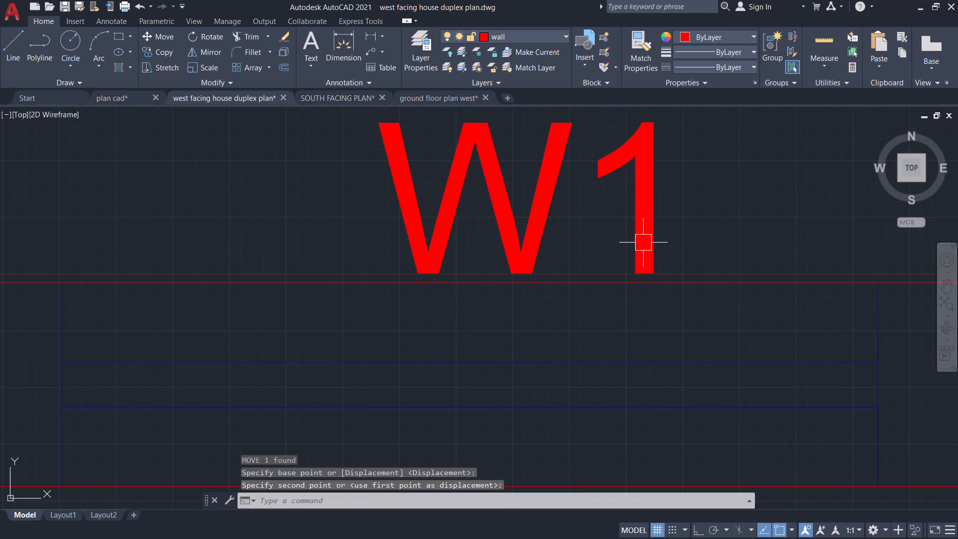
Move the kitchen window's W label slightly outward from the side wall.
scroll(643, 243, "down", 5)
scroll(699, 296, "down", 1)
middle_click_drag(679, 335, 175, 247)
scroll(660, 327, "down", 1)
scroll(427, 245, "up", 3)
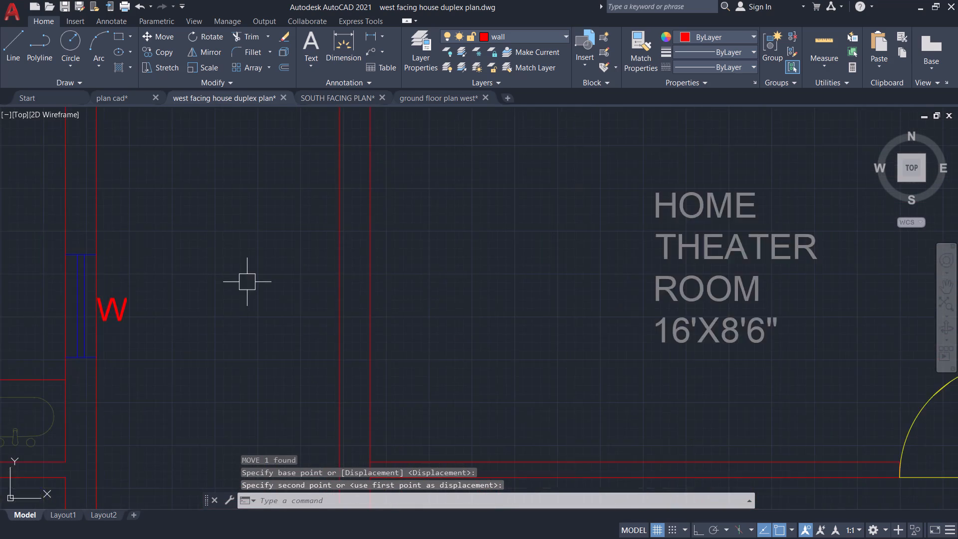
middle_click_drag(247, 284, 528, 228)
scroll(404, 246, "up", 2)
left_click(393, 266)
key("m")
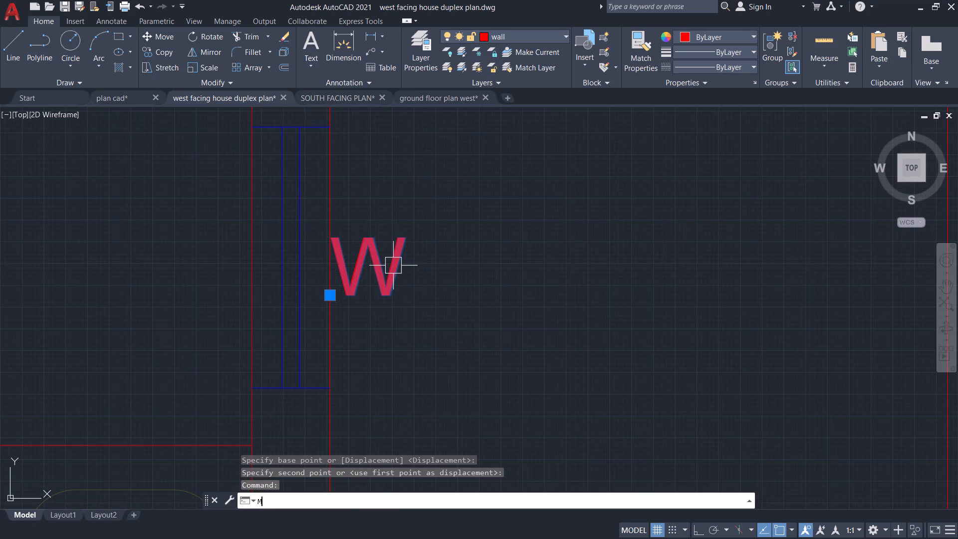
key("Return")
scroll(390, 269, "up", 2)
left_click(390, 269)
left_click(395, 269)
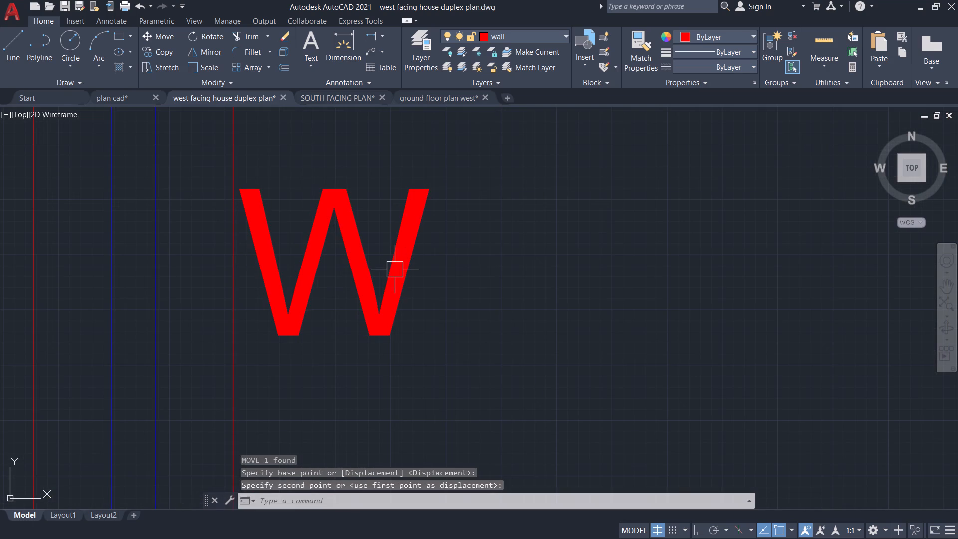
Move the master bedroom window's W1 label slightly outward from the side wall.
scroll(395, 269, "down", 3)
middle_click_drag(415, 294, 483, 47)
middle_click_drag(488, 332, 456, 0)
middle_click_drag(468, 172, 483, 306)
scroll(474, 263, "up", 2)
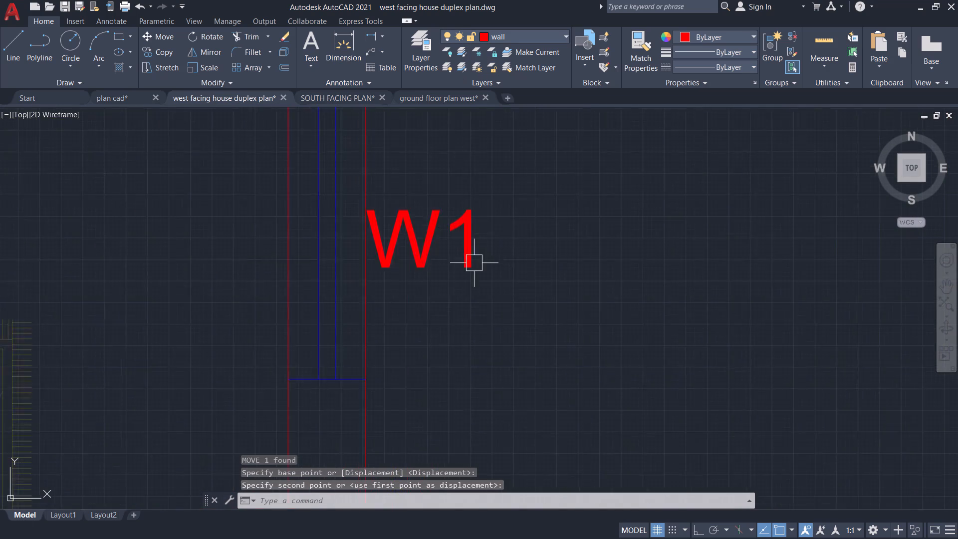
left_click(465, 246)
key("m")
key("Return")
scroll(451, 231, "up", 2)
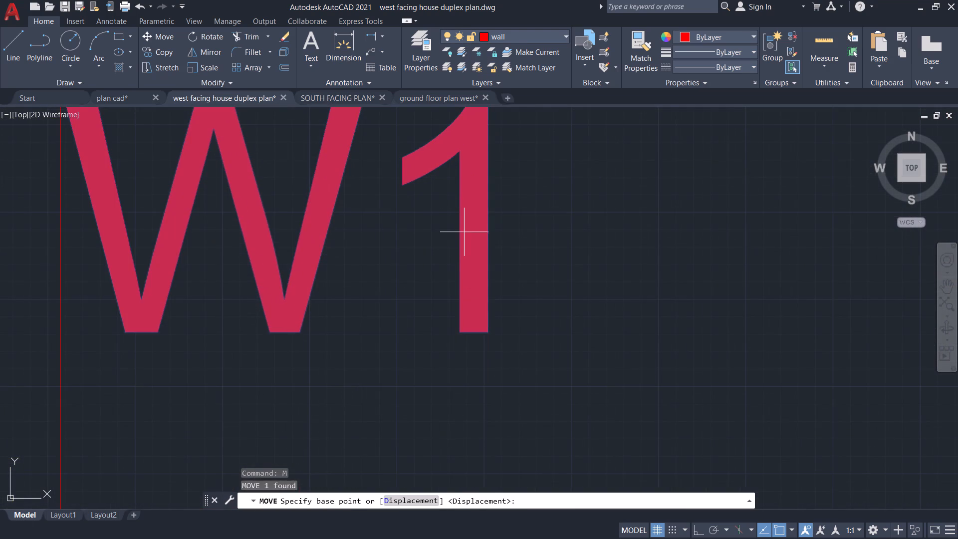
left_click(467, 232)
left_click(480, 230)
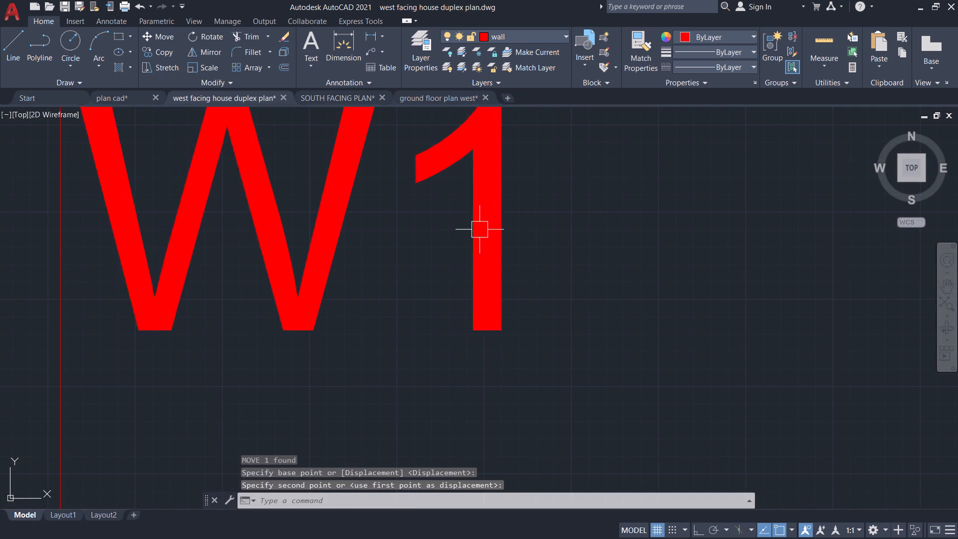
Move the V label beside the toilet window slightly outward from the side wall.
scroll(479, 230, "down", 4)
middle_click_drag(476, 306, 498, 53)
middle_click_drag(504, 304, 481, 0)
scroll(459, 303, "up", 1)
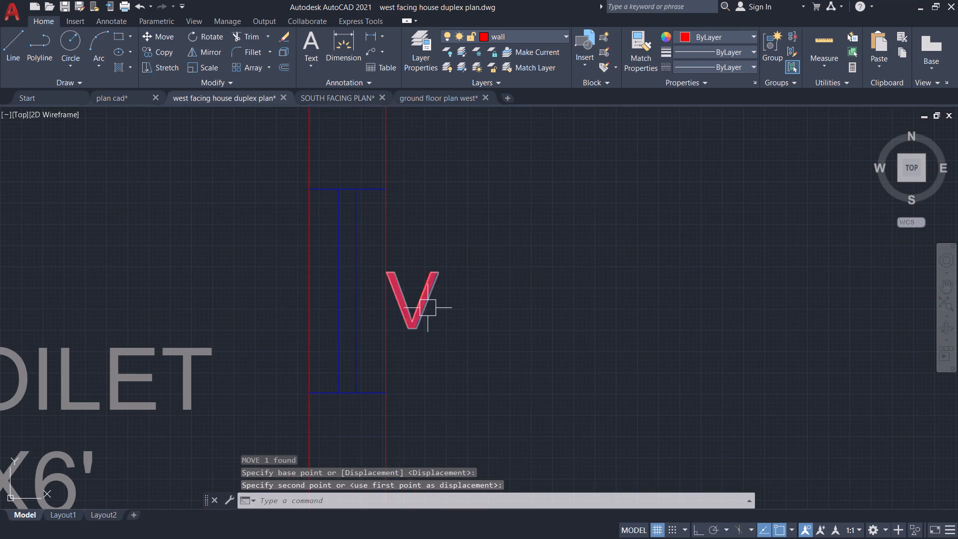
left_click(428, 308)
key("m")
key("Return")
scroll(428, 308, "up", 2)
left_click(409, 297)
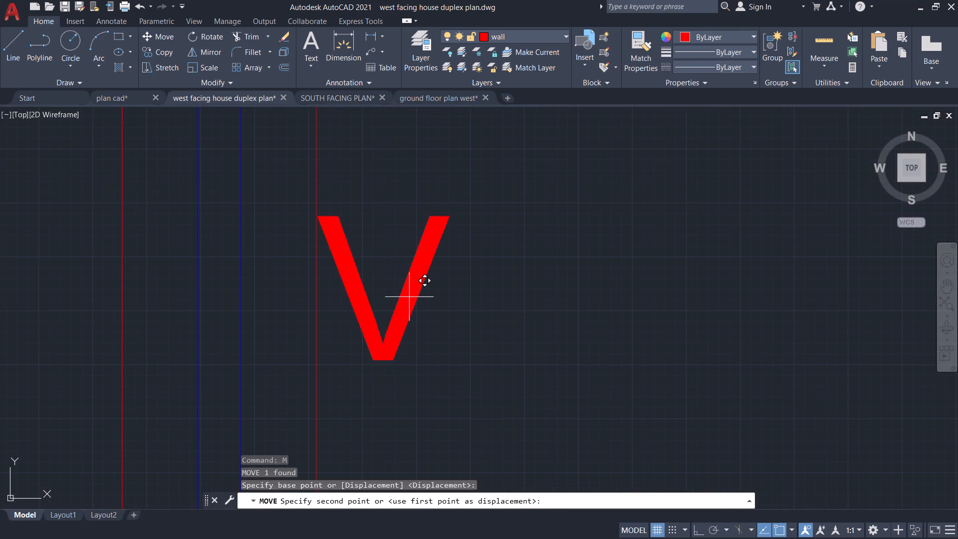
left_click(416, 297)
Move the W1 label at the ground floor living room window outward, clear of the outer wall line.
scroll(416, 297, "down", 8)
middle_click_drag(430, 339, 502, 141)
scroll(461, 314, "up", 3)
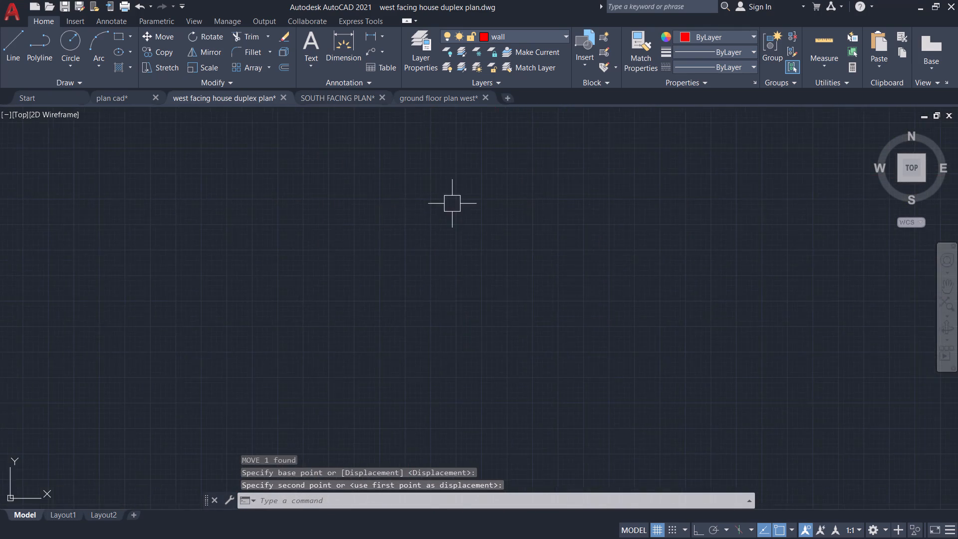
middle_click_drag(476, 217, 524, 489)
scroll(528, 351, "up", 3)
scroll(580, 303, "down", 7)
scroll(356, 201, "down", 1)
scroll(357, 201, "up", 5)
middle_click_drag(342, 242, 480, 396)
scroll(450, 312, "up", 3)
left_click(449, 298)
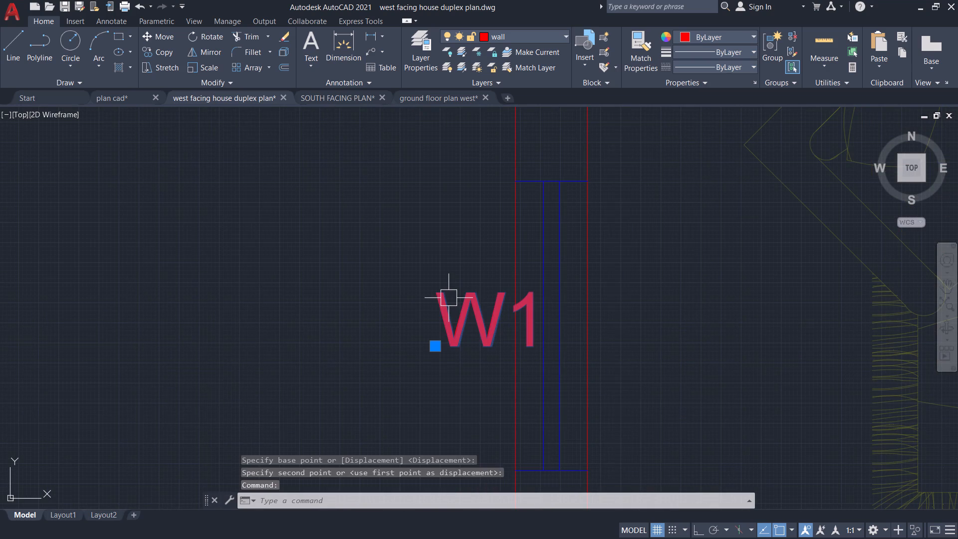
key("m")
scroll(449, 298, "up", 2)
key("Return")
left_click(507, 314)
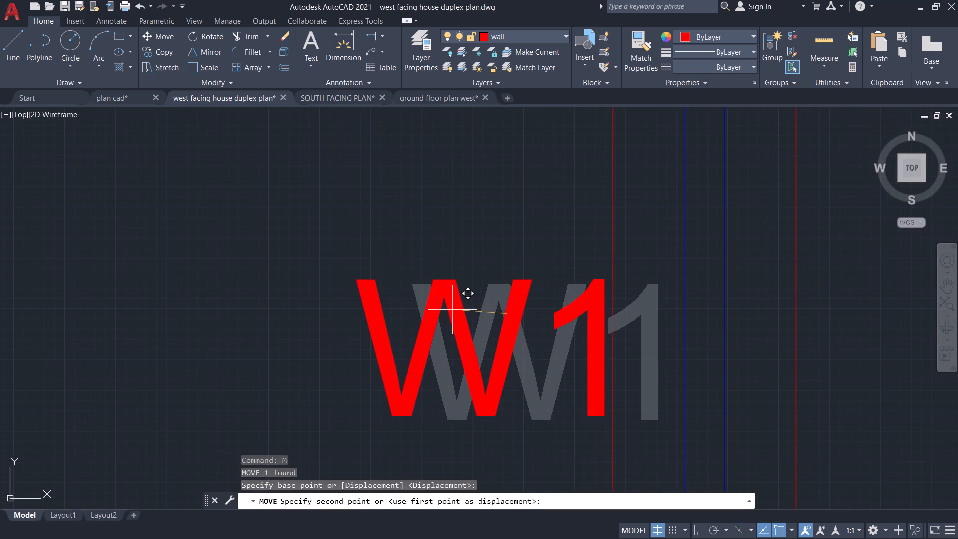
left_click(446, 310)
Copy the puja room window's W label to above the first home theater room window in the second plan.
scroll(446, 310, "down", 3)
scroll(492, 359, "down", 5)
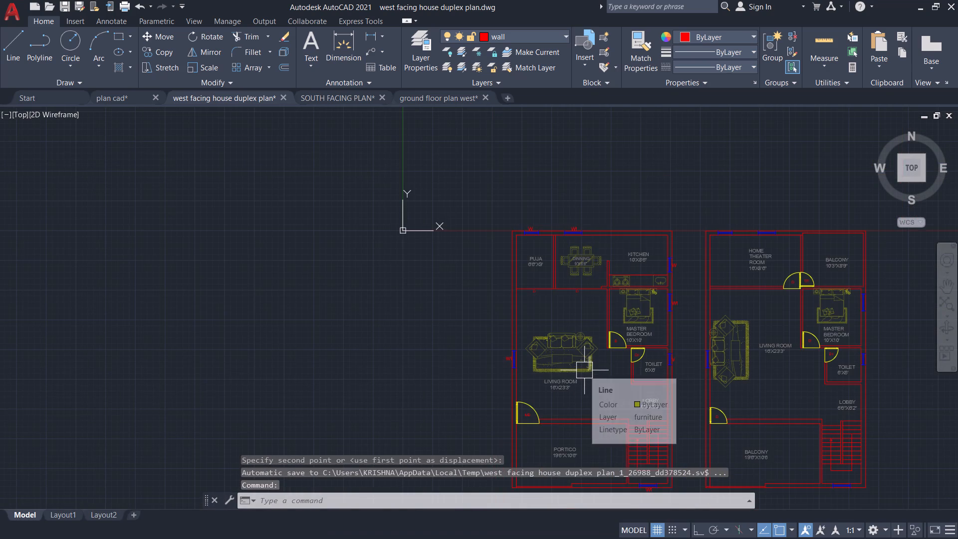
scroll(637, 214, "up", 4)
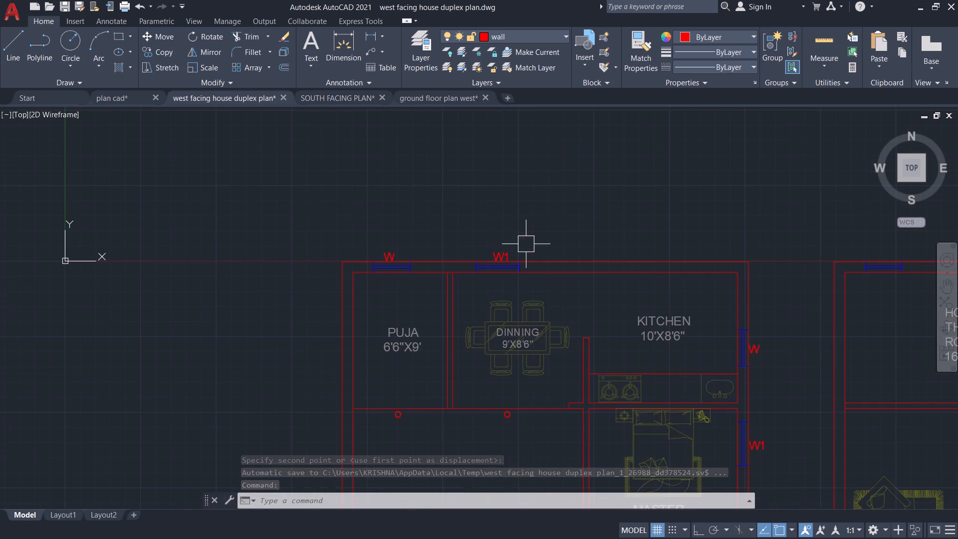
left_click(189, 269)
type("CO")
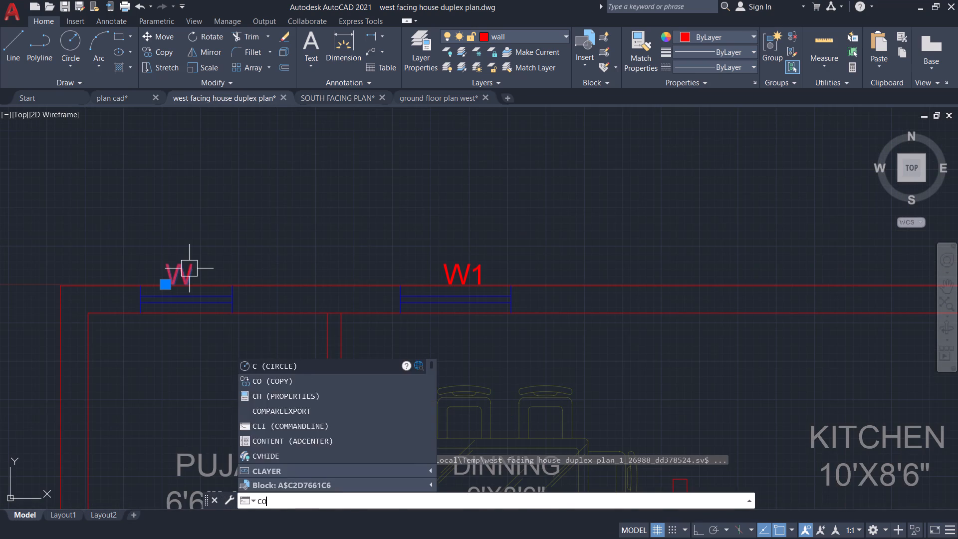
key("Return")
left_click_drag(184, 268, 195, 270)
scroll(432, 235, "down", 2)
middle_click_drag(577, 247, 376, 300)
scroll(671, 336, "up", 3)
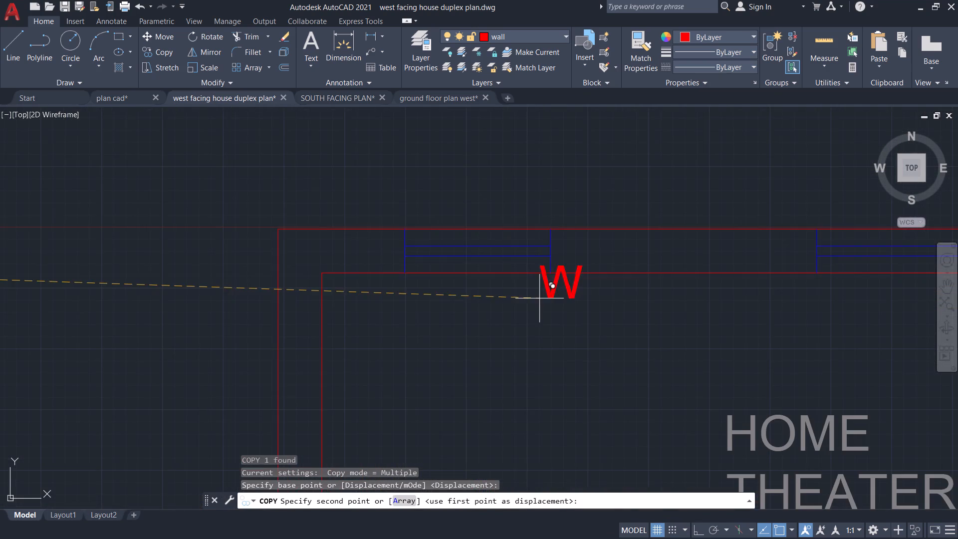
middle_click_drag(464, 240, 509, 324)
scroll(503, 311, "up", 2)
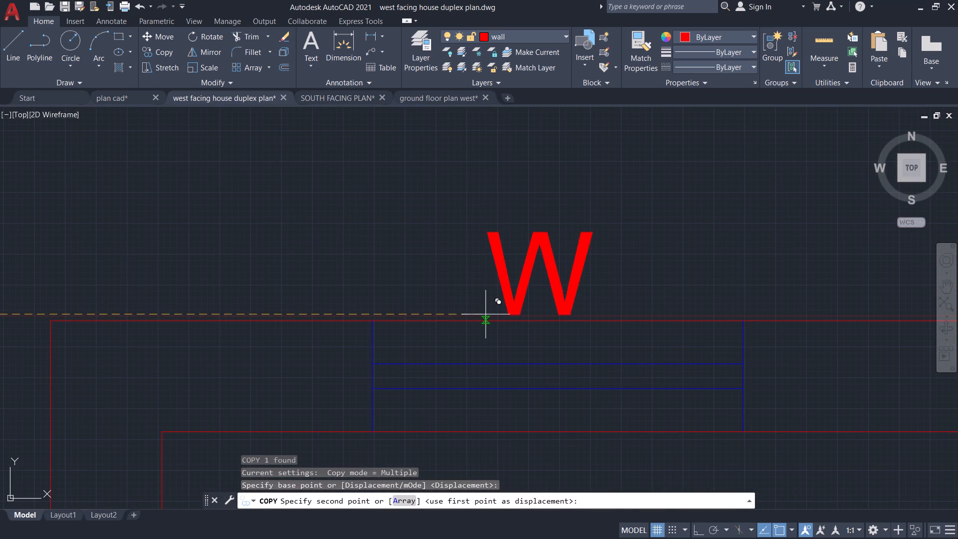
left_click(485, 314)
scroll(525, 292, "down", 3)
key("Escape")
Copy the dining room window's W1 label to above the home theater room's other window.
scroll(519, 283, "down", 2)
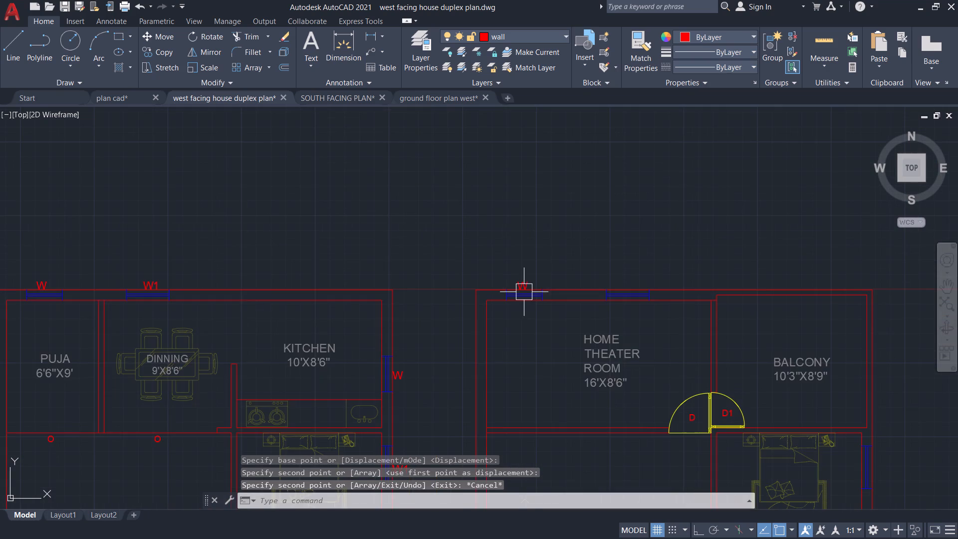
left_click(149, 276)
type("CO")
key("Return")
left_click(148, 285)
scroll(609, 273, "up", 2)
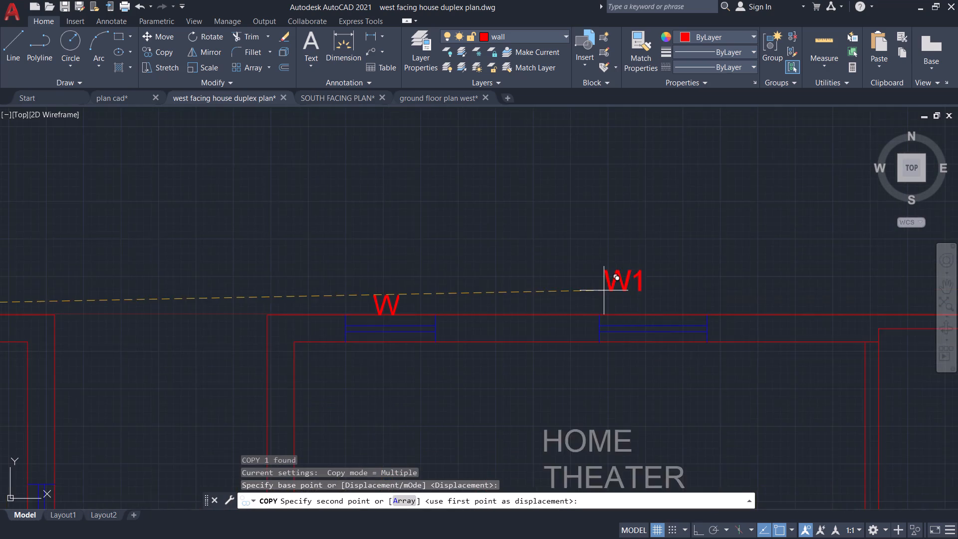
scroll(599, 309, "up", 3)
middle_click_drag(663, 320, 488, 361)
left_click(559, 371)
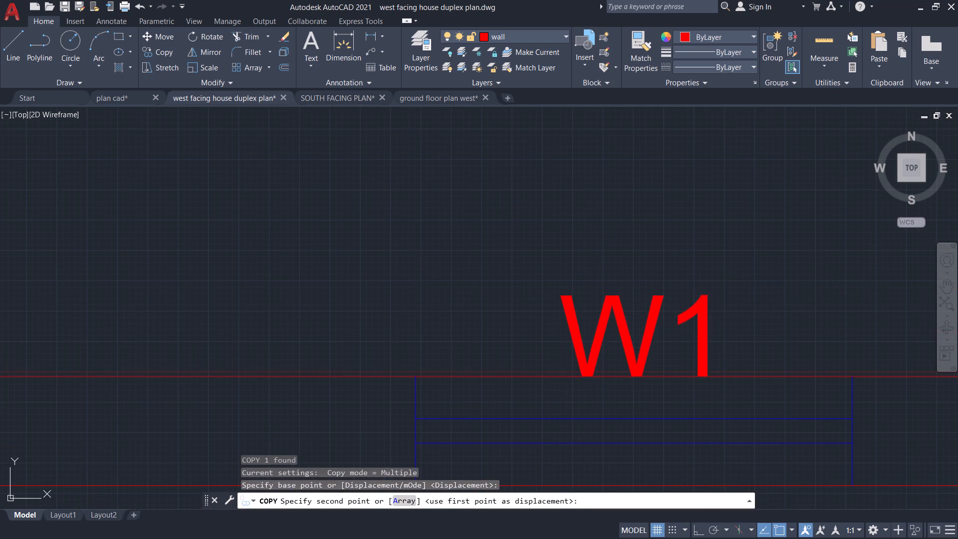
key("Escape")
Move the W1 label above the home theater room window slightly up, off the wall line.
left_click(620, 353)
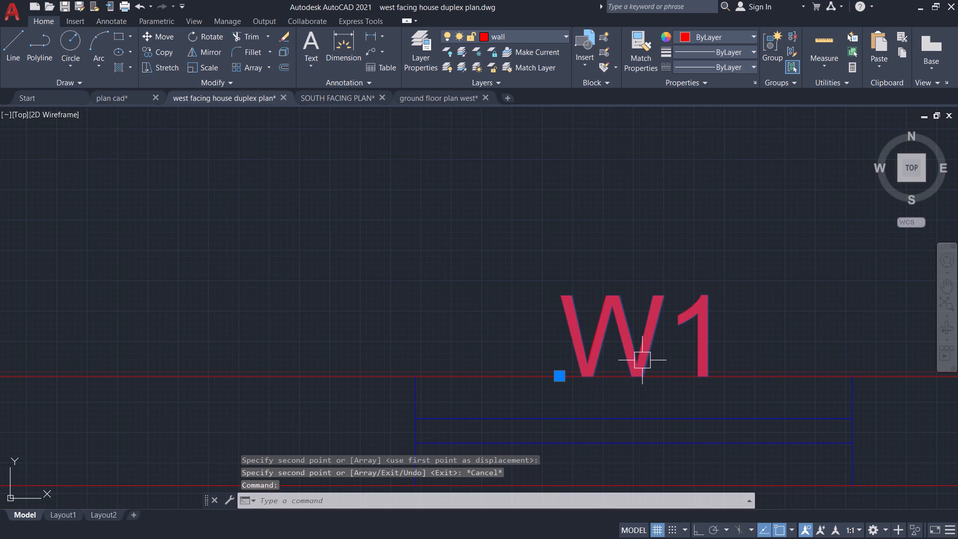
key("m")
key("Return")
scroll(662, 368, "up", 2)
left_click(613, 346)
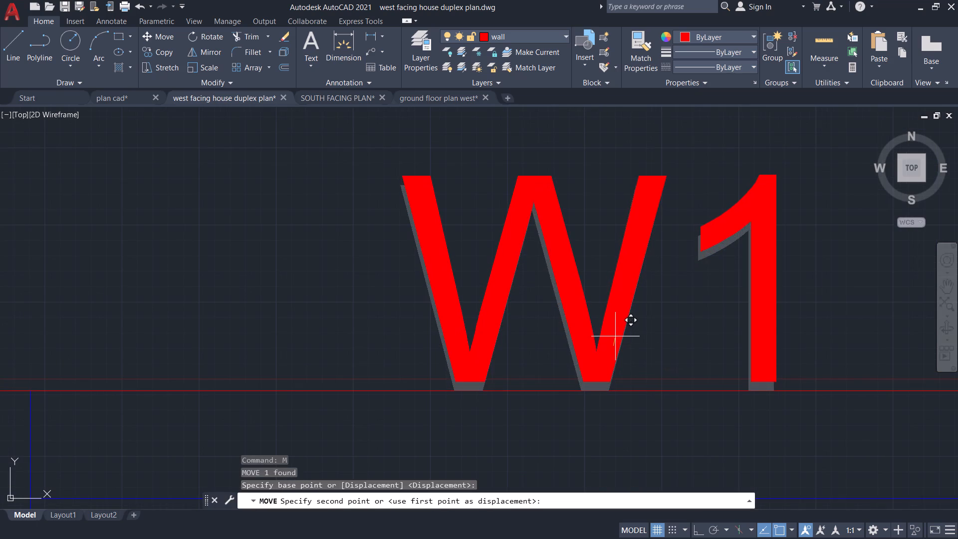
left_click(615, 336)
Move the W label above the home theater room window slightly up, off the wall line.
scroll(600, 333, "down", 5)
scroll(352, 334, "up", 3)
left_click(327, 320)
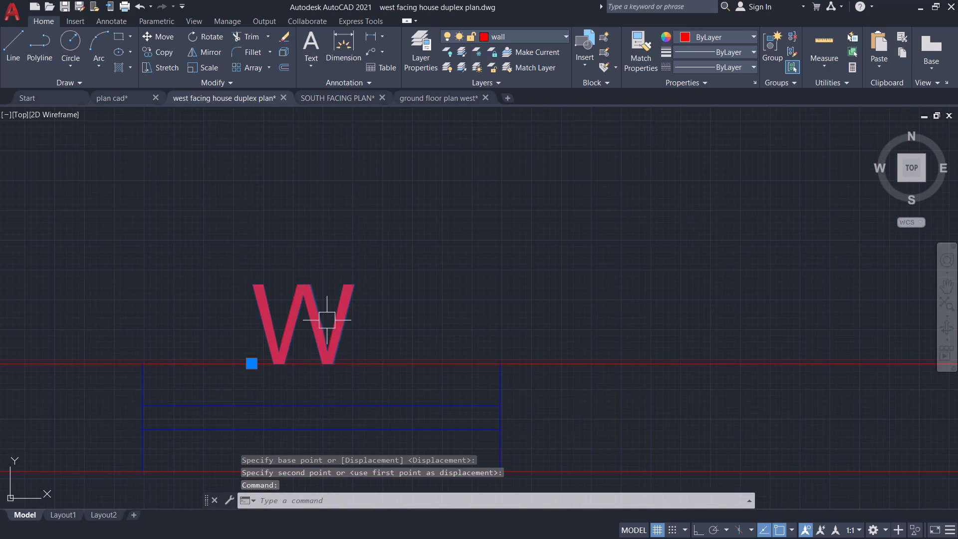
key("m")
key("Return")
scroll(327, 320, "up", 3)
left_click(359, 350)
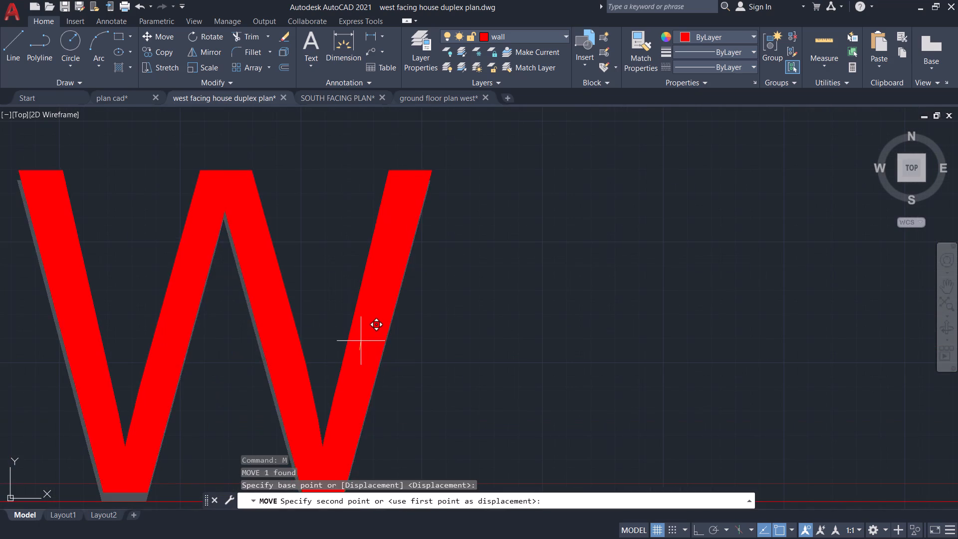
left_click(361, 341)
Copy the master bedroom window's W1 label horizontally, with Ortho on, to just outside the master bedroom window of the second plan.
scroll(417, 326, "down", 3)
scroll(417, 326, "up", 1)
scroll(452, 353, "down", 2)
scroll(606, 398, "down", 1)
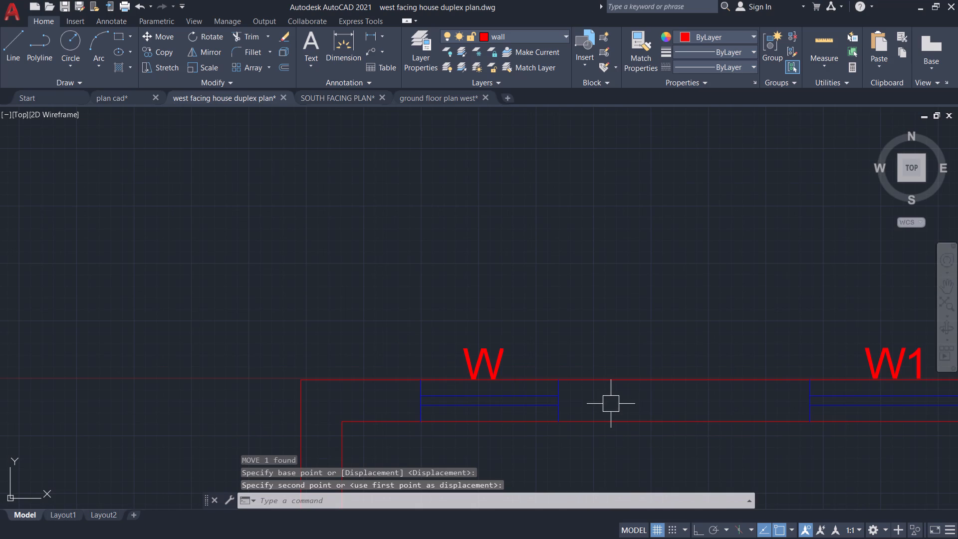
scroll(723, 435, "down", 3)
middle_click_drag(765, 448, 503, 72)
scroll(559, 221, "down", 2)
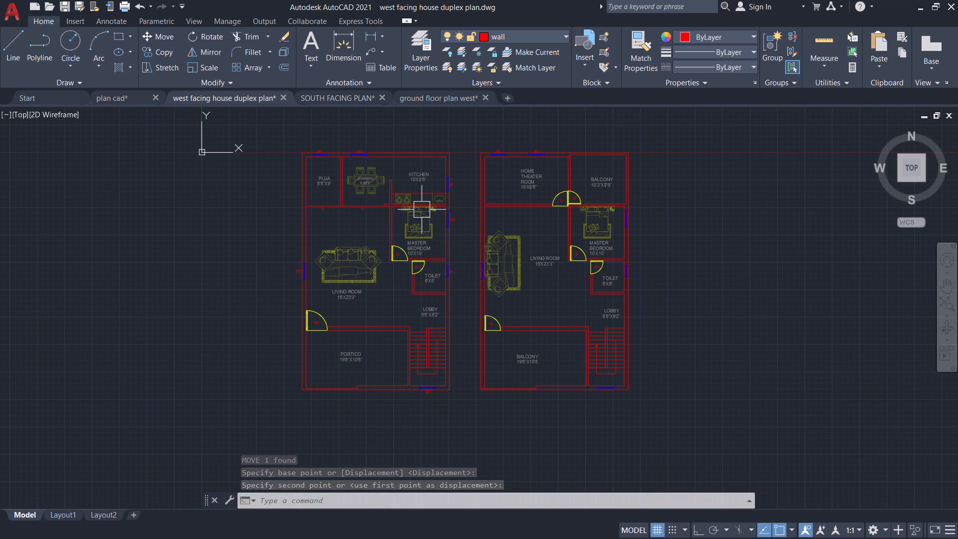
scroll(493, 201, "up", 2)
left_click(398, 255)
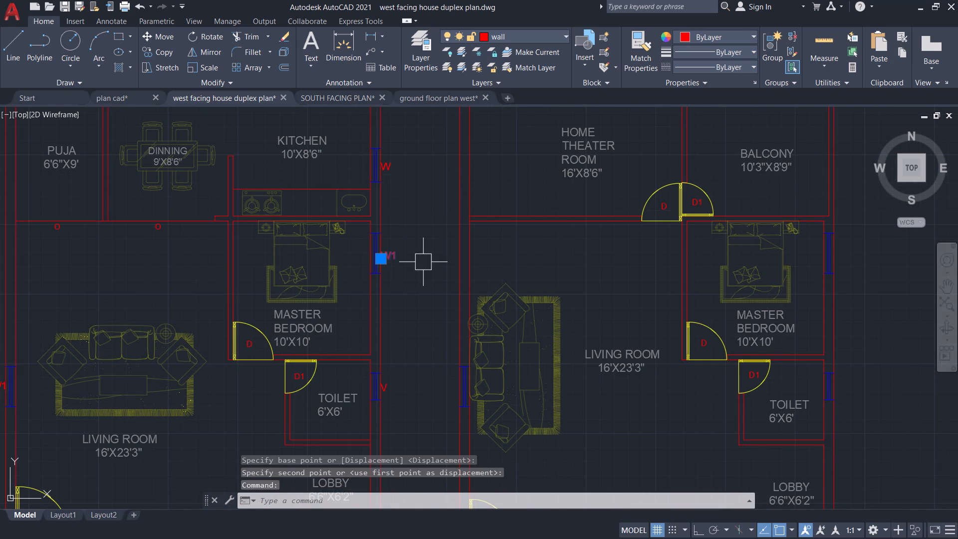
type("CO")
key("Return")
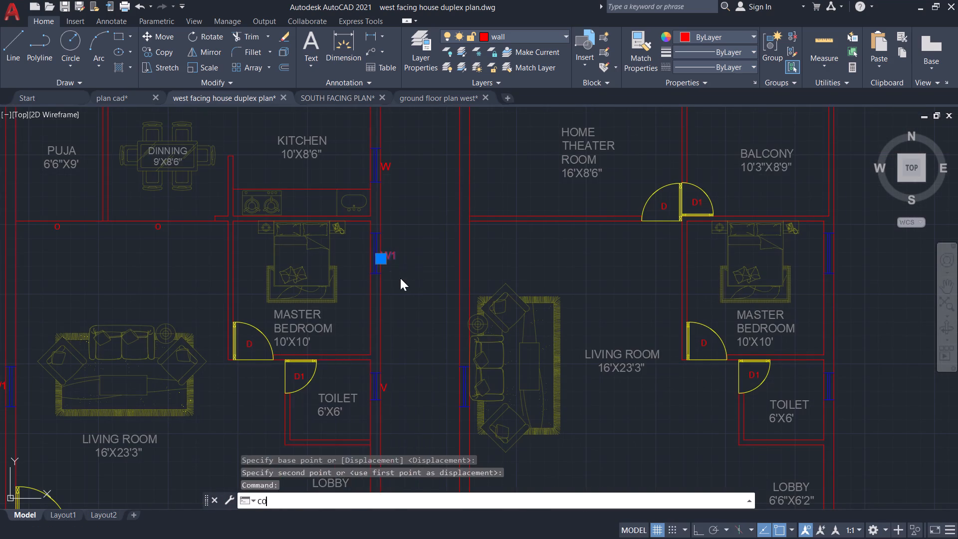
key("F8")
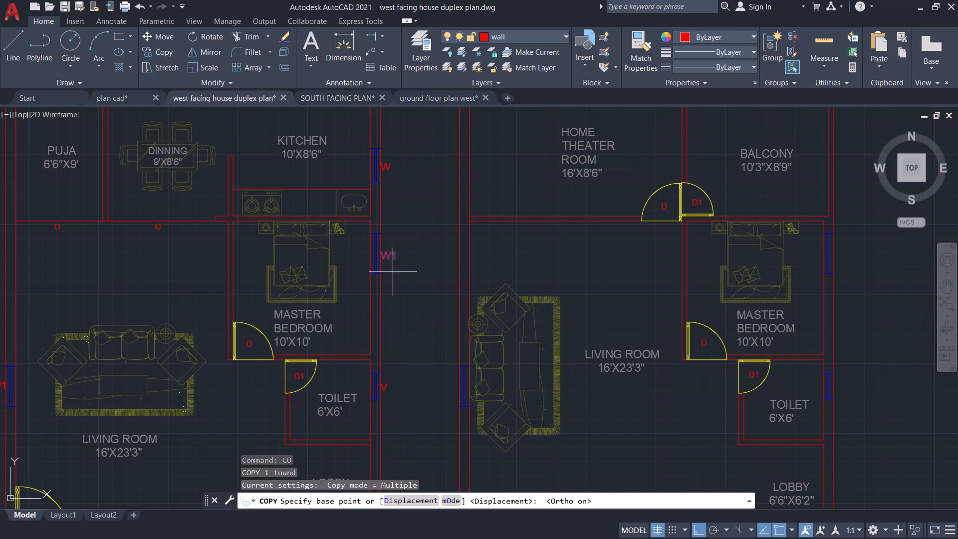
left_click(393, 254)
middle_click_drag(746, 271, 539, 293)
scroll(699, 277, "up", 2)
scroll(494, 273, "up", 4)
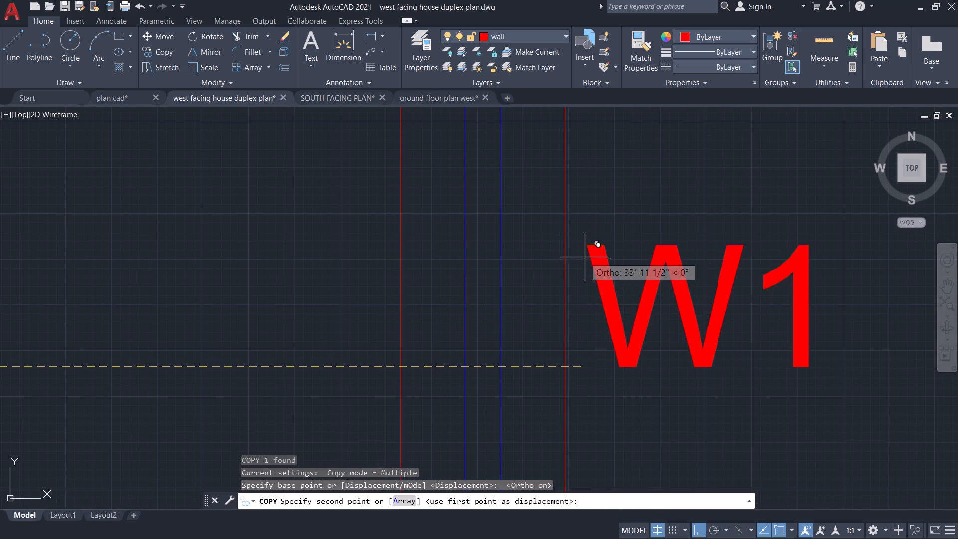
scroll(574, 252, "up", 2)
left_click(574, 252)
scroll(574, 252, "down", 6)
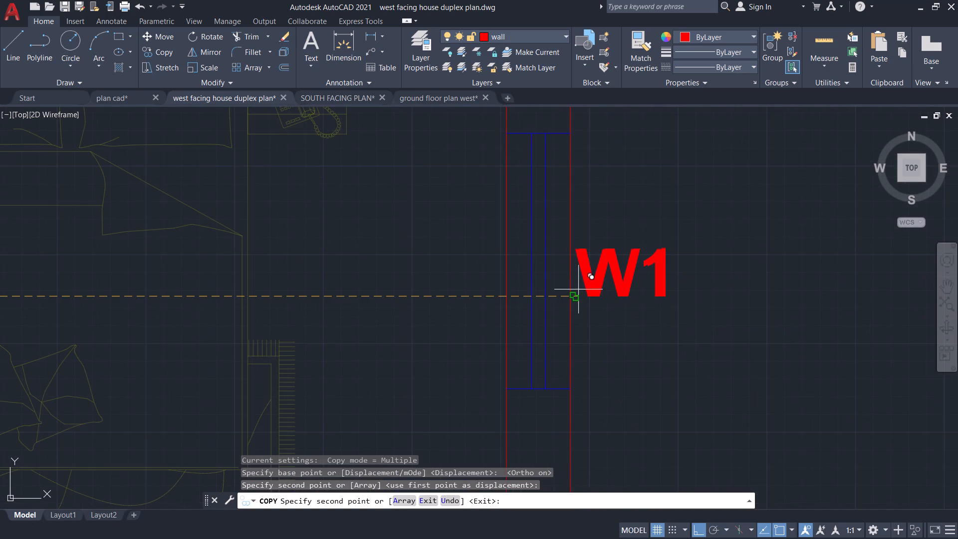
key("Escape")
Copy the toilet window's V label horizontally to just outside the toilet window of the second plan.
scroll(565, 326, "down", 4)
middle_click_drag(602, 381, 714, 164)
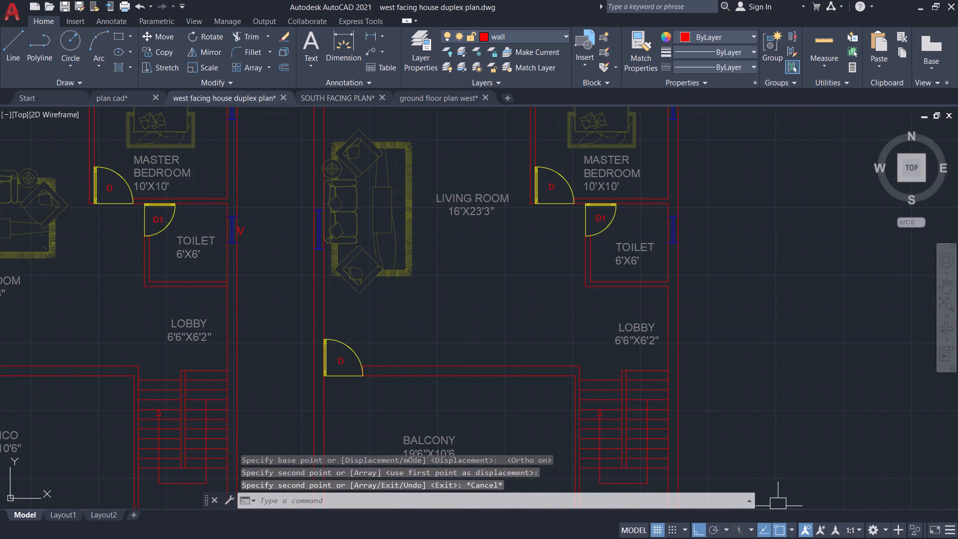
scroll(236, 274, "up", 1)
scroll(236, 274, "down", 2)
scroll(247, 232, "up", 1)
scroll(247, 232, "down", 1)
scroll(247, 232, "up", 2)
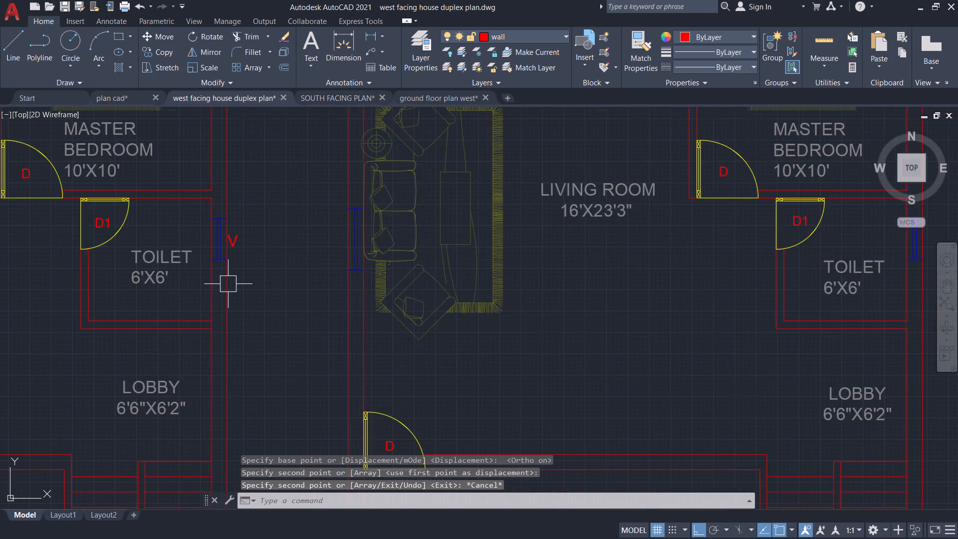
scroll(228, 283, "up", 1)
left_click(237, 220)
type("CO")
key("Return")
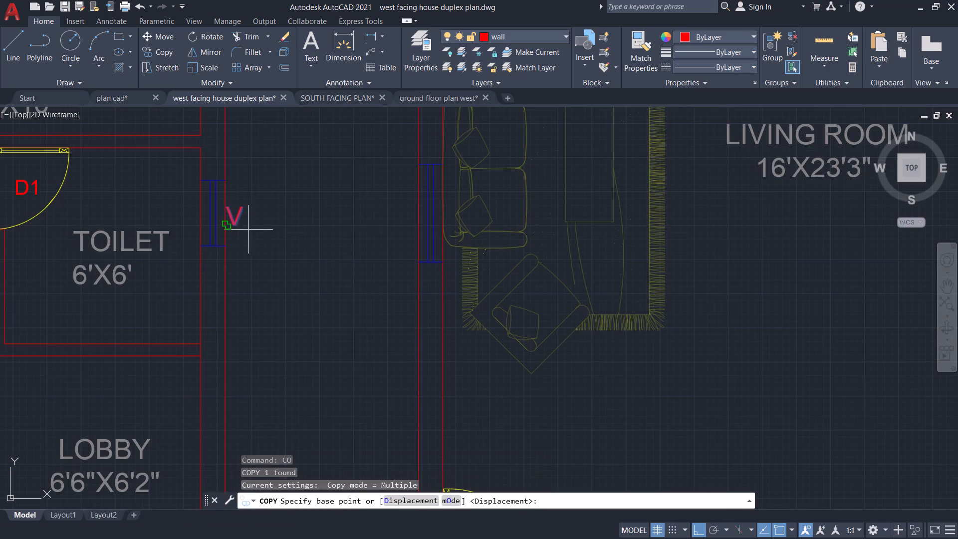
left_click(241, 220)
scroll(426, 230, "down", 2)
middle_click_drag(607, 251, 396, 280)
scroll(539, 286, "up", 3)
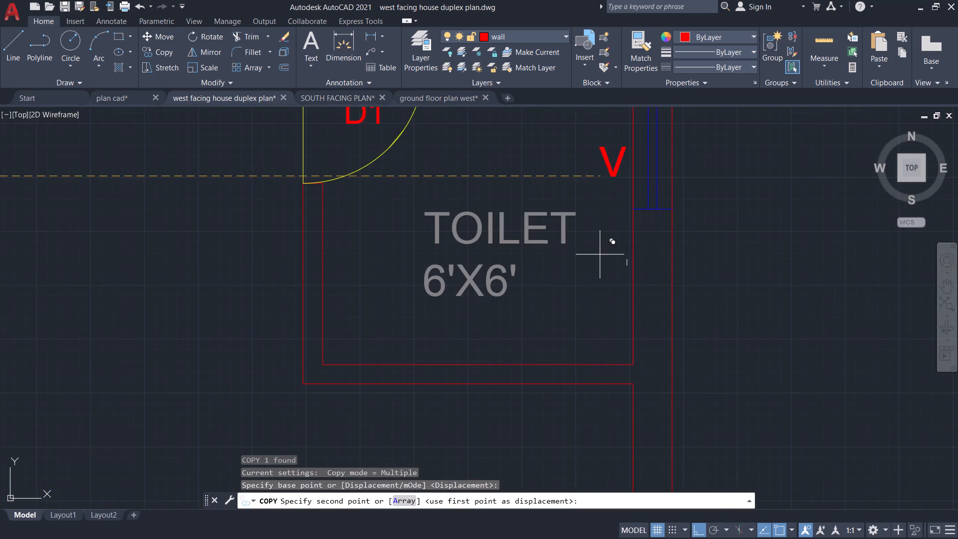
middle_click_drag(677, 204, 633, 333)
scroll(631, 275, "up", 5)
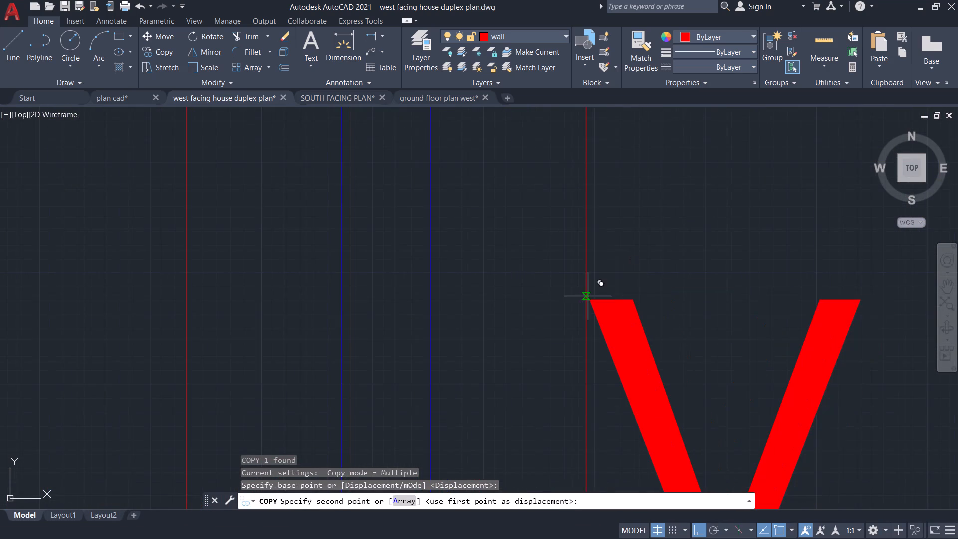
scroll(594, 299, "up", 3)
left_click(594, 300)
scroll(594, 300, "down", 6)
scroll(629, 368, "down", 2)
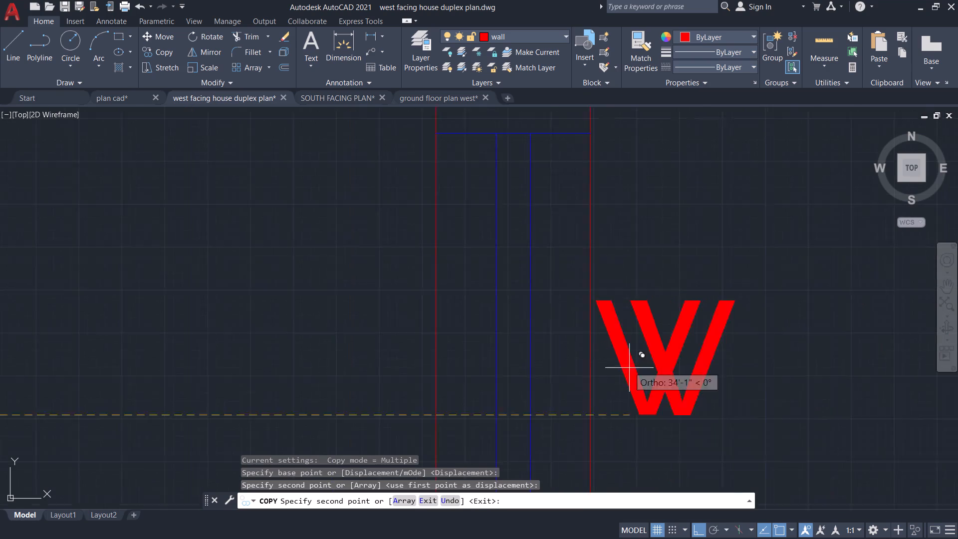
scroll(629, 368, "down", 3)
key("Escape")
Copy the W1 label below the staircase window horizontally to below the staircase window of the second plan.
scroll(627, 368, "down", 6)
middle_click_drag(644, 384, 664, 319)
scroll(551, 390, "up", 3)
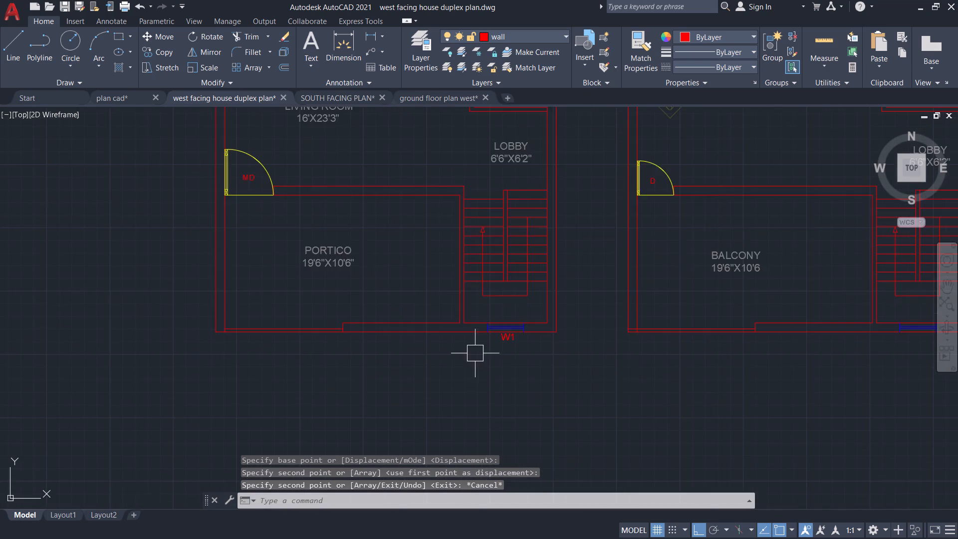
scroll(516, 353, "up", 3)
left_click(485, 303)
type("CO")
key("Return")
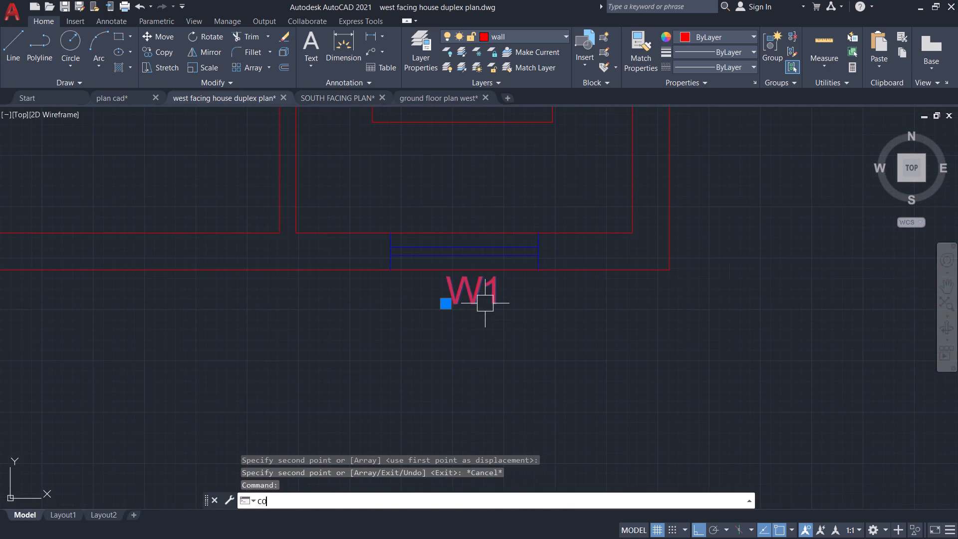
scroll(492, 306, "up", 2)
left_click_drag(475, 277, 483, 278)
scroll(619, 295, "down", 5)
middle_click_drag(686, 299, 172, 312)
scroll(450, 320, "up", 3)
scroll(597, 265, "up", 2)
left_click(694, 239)
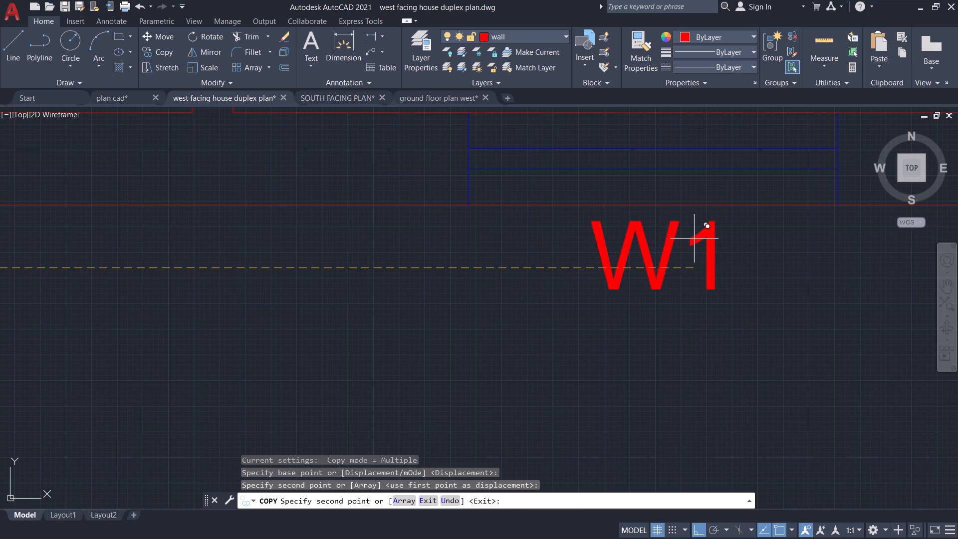
scroll(691, 259, "down", 7)
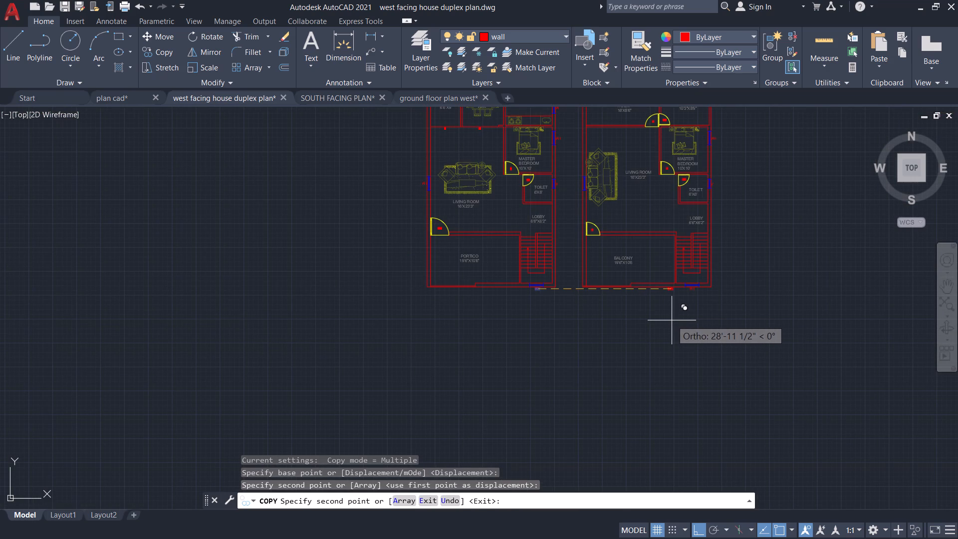
key("Escape")
middle_click_drag(588, 307, 601, 385)
scroll(597, 278, "up", 1)
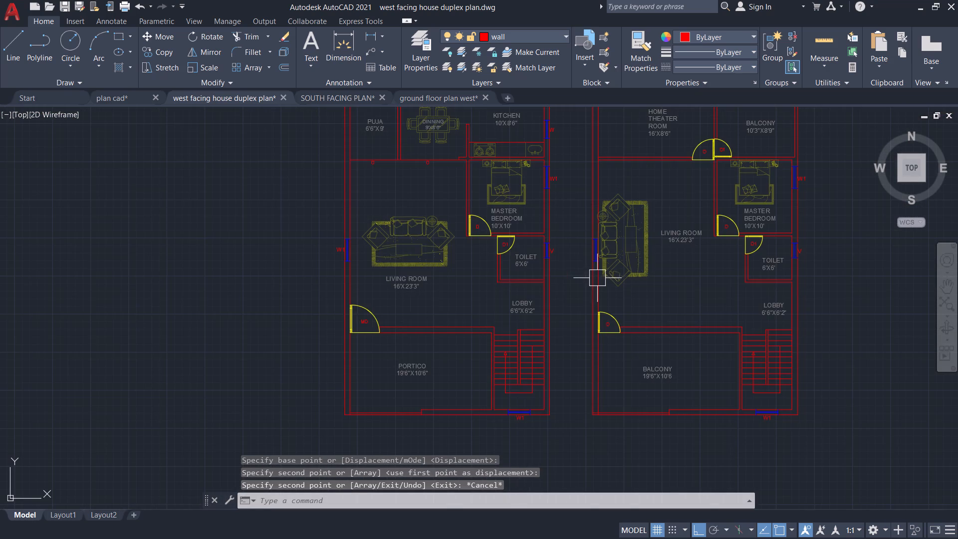
Copy the living room window's W1 label horizontally, with Ortho on, to just outside the living room window of the second plan.
scroll(360, 269, "up", 4)
left_click(324, 175)
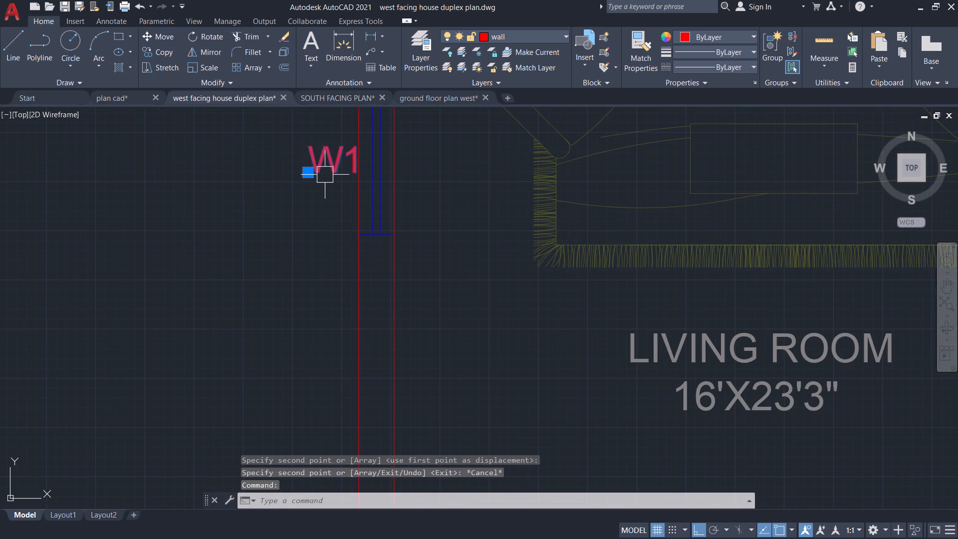
key("c")
key("o")
key("Return")
left_click(333, 155)
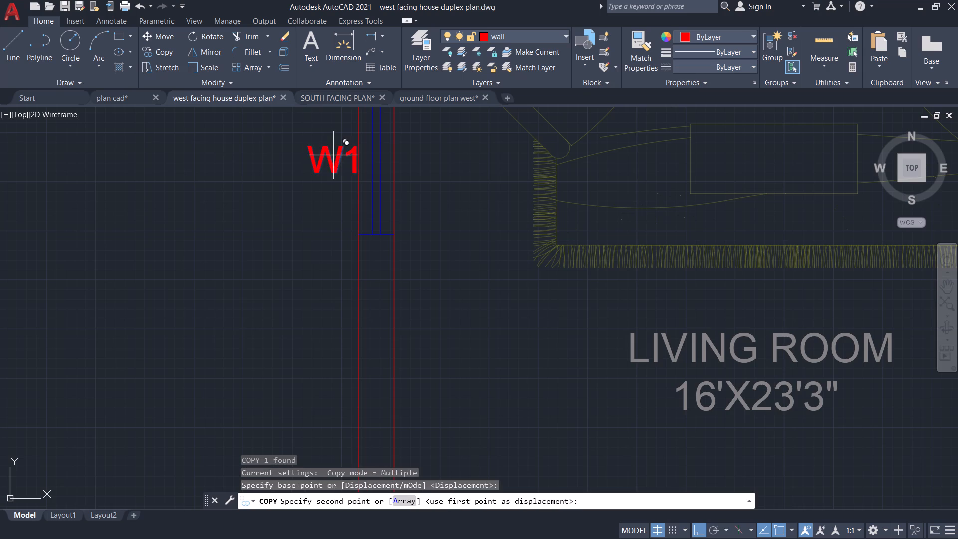
scroll(635, 228, "down", 3)
middle_click_drag(651, 234, 378, 310)
scroll(625, 289, "up", 3)
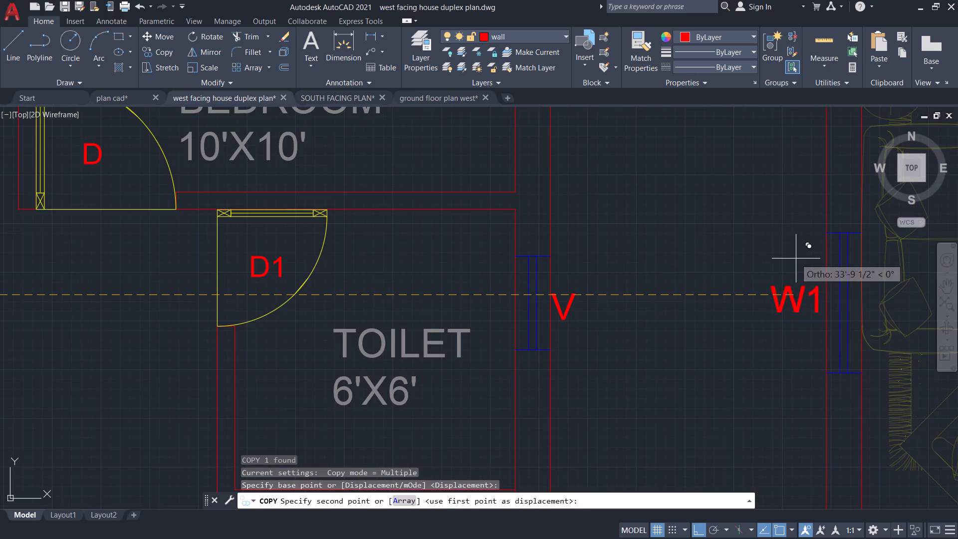
scroll(796, 259, "up", 2)
middle_click_drag(793, 259, 622, 279)
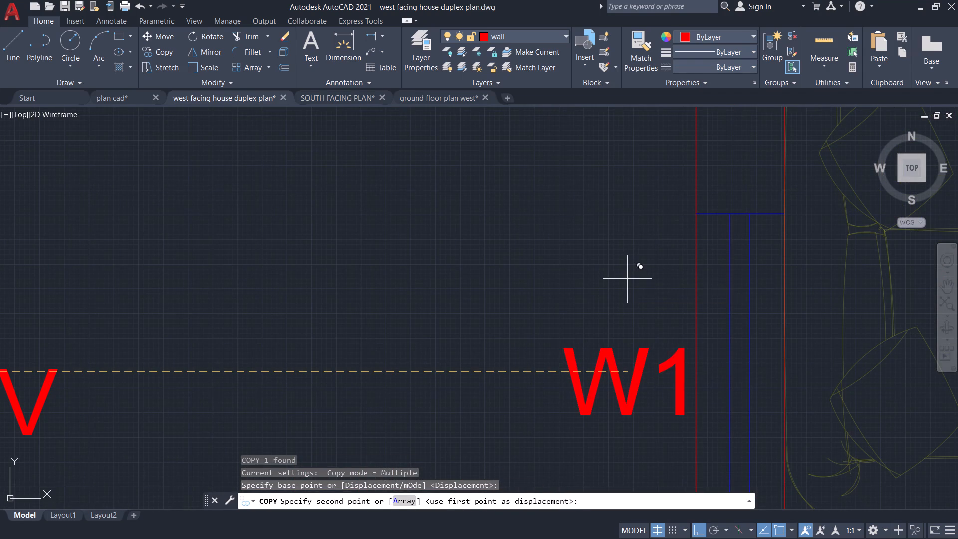
left_click(627, 279)
scroll(627, 279, "down", 4)
key("Escape")
key("Escape")
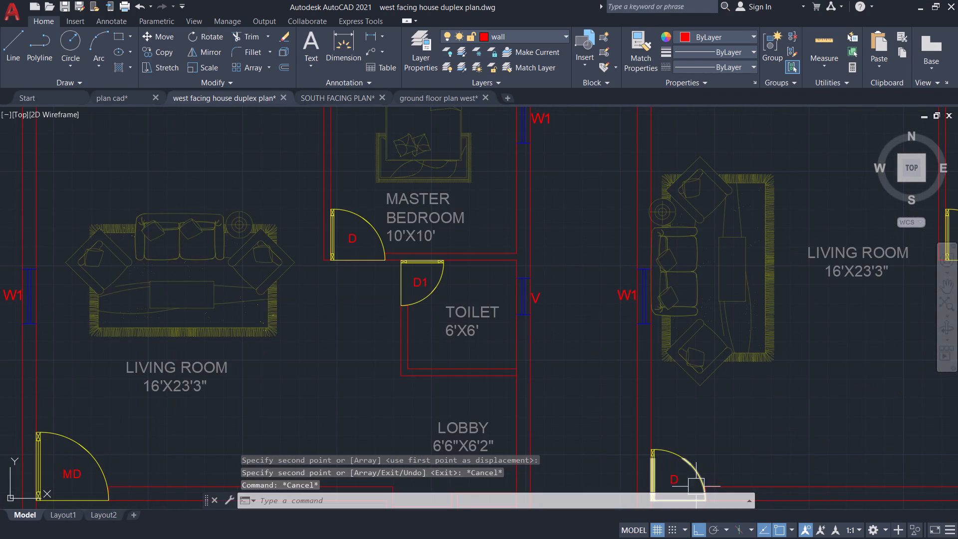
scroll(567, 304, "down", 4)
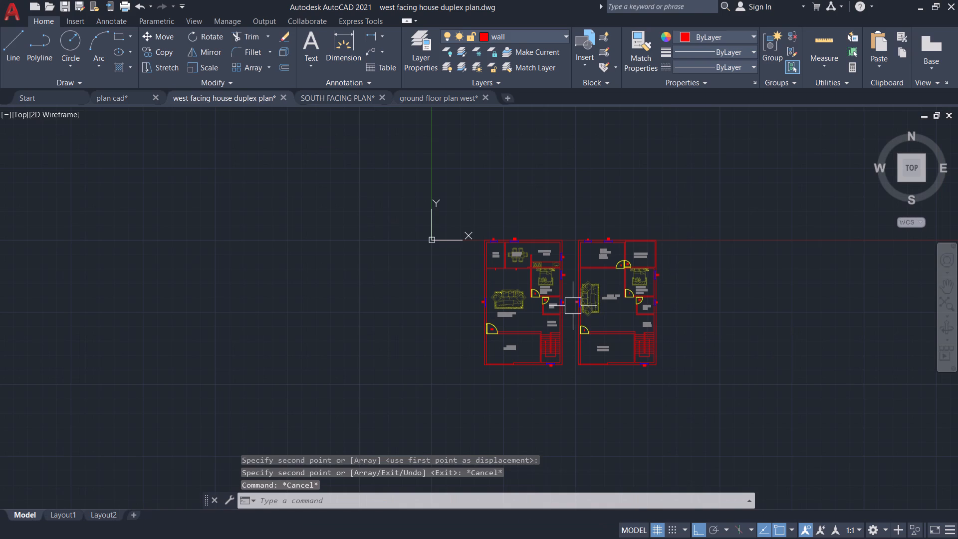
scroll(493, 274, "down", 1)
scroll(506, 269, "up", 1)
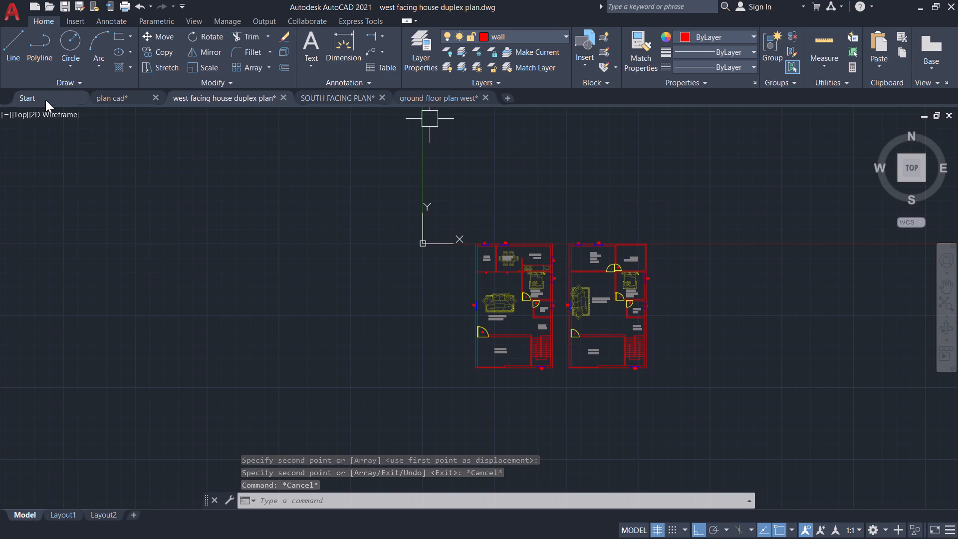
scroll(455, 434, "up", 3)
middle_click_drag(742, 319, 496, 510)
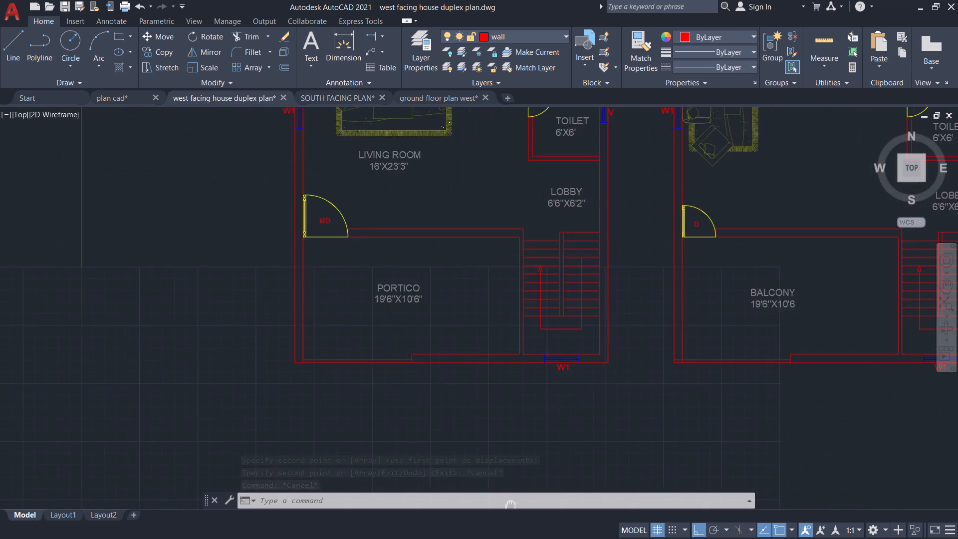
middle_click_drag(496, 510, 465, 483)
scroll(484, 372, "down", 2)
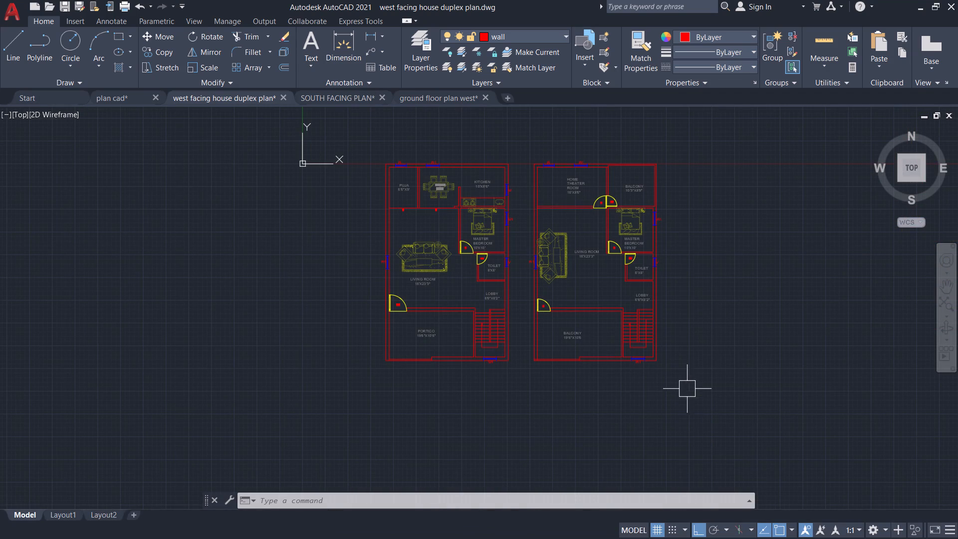
Fill the staircase arrowhead of the first plan with a Solid hatch on the wall layer.
scroll(471, 200, "up", 2)
key("h")
key("Return")
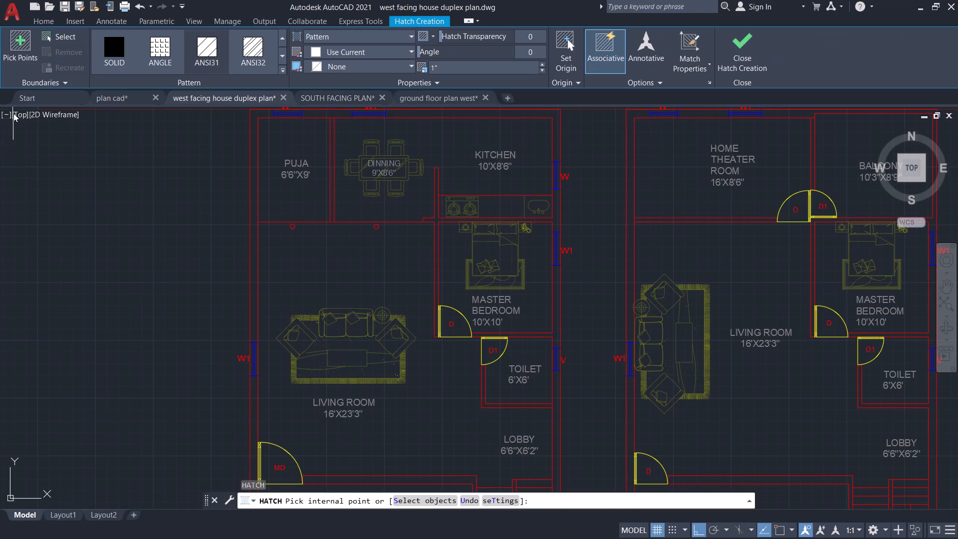
left_click(107, 49)
scroll(314, 292, "down", 3)
scroll(380, 374, "up", 3)
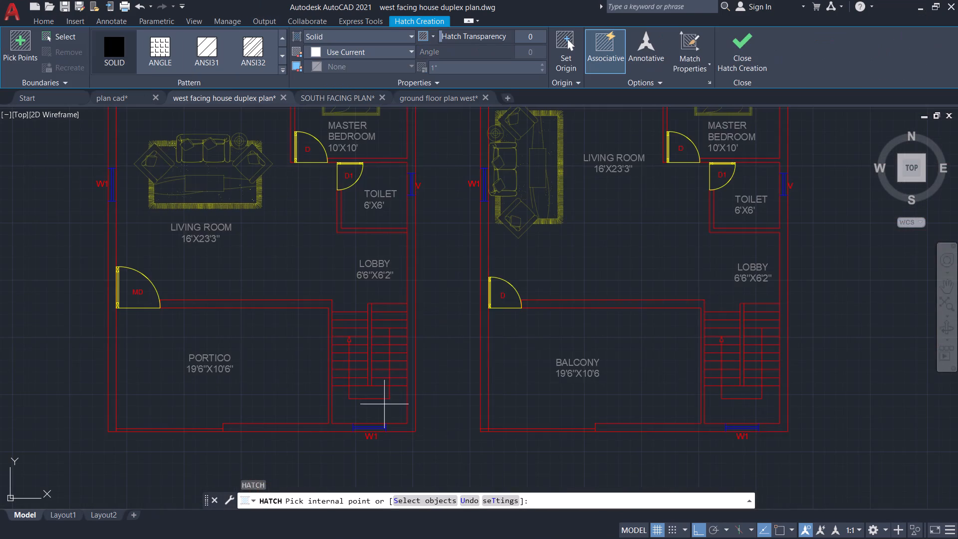
scroll(354, 347, "up", 3)
scroll(300, 320, "up", 2)
left_click(363, 331)
scroll(361, 330, "down", 4)
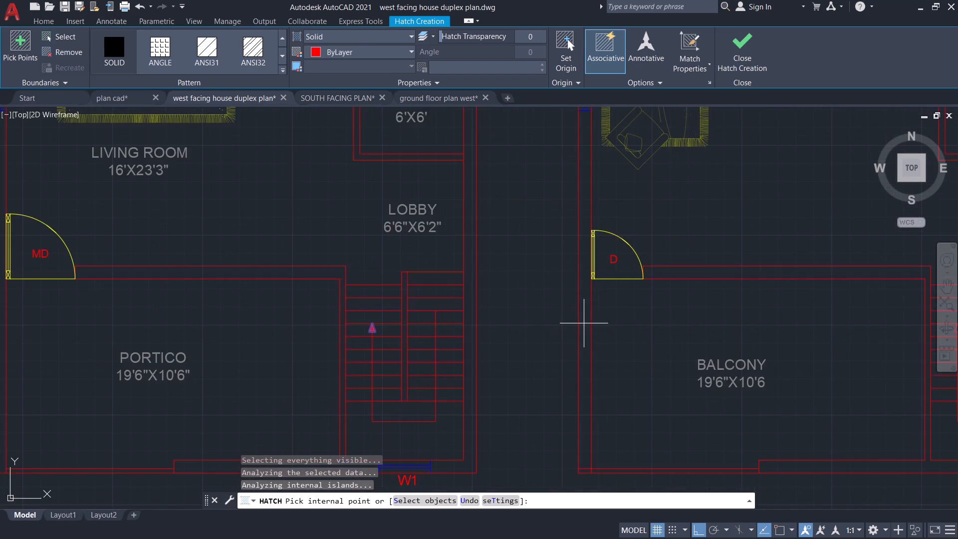
Fill the staircase arrowhead of the second plan with the same Solid hatch and end the Hatch command.
scroll(657, 331, "down", 3)
scroll(726, 325, "down", 2)
scroll(726, 325, "up", 5)
scroll(686, 236, "up", 3)
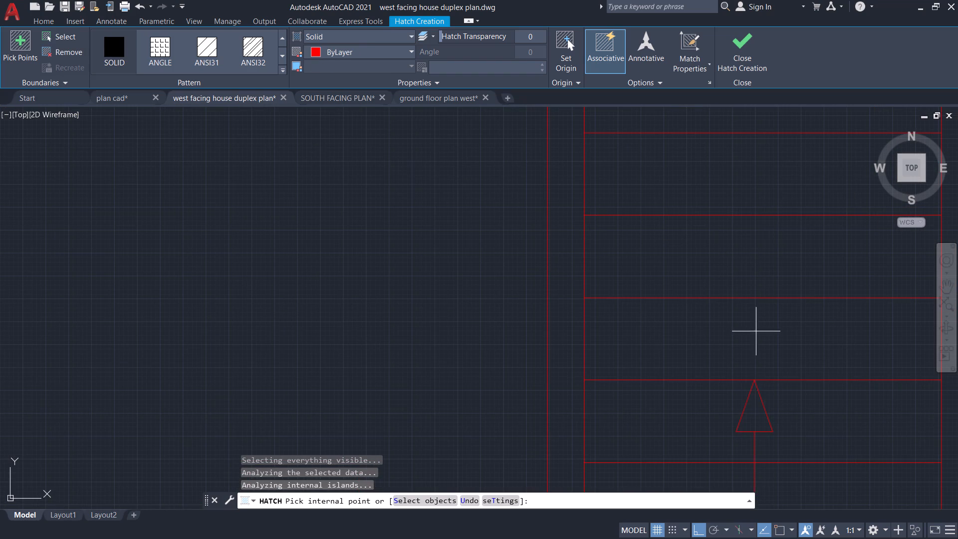
left_click(751, 412)
scroll(566, 280, "down", 5)
key("Escape")
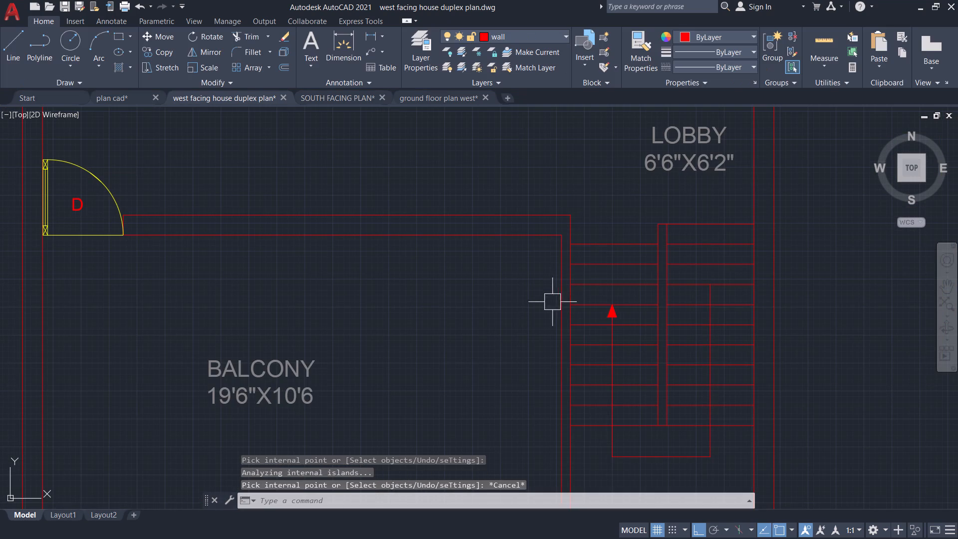
Make wind the current layer and fill the puja and dining windows of the first plan with a Solid hatch.
left_click(497, 35)
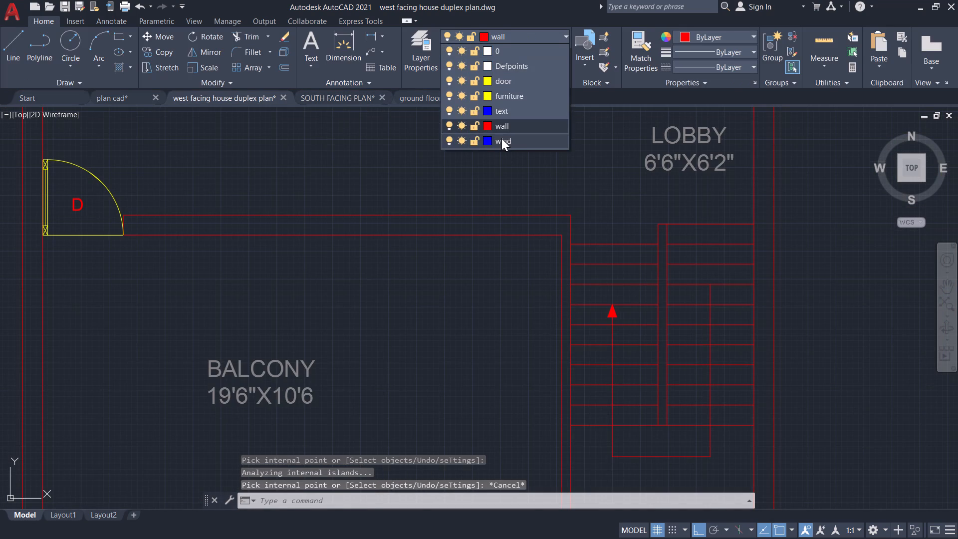
left_click(501, 138)
key("h")
key("Return")
scroll(502, 147, "down", 4)
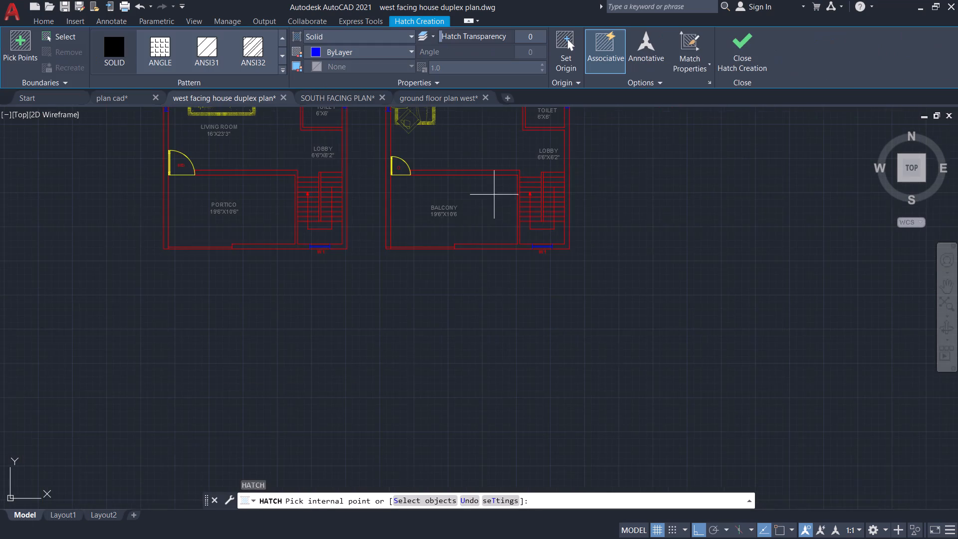
middle_click_drag(360, 169, 435, 367)
scroll(284, 149, "up", 4)
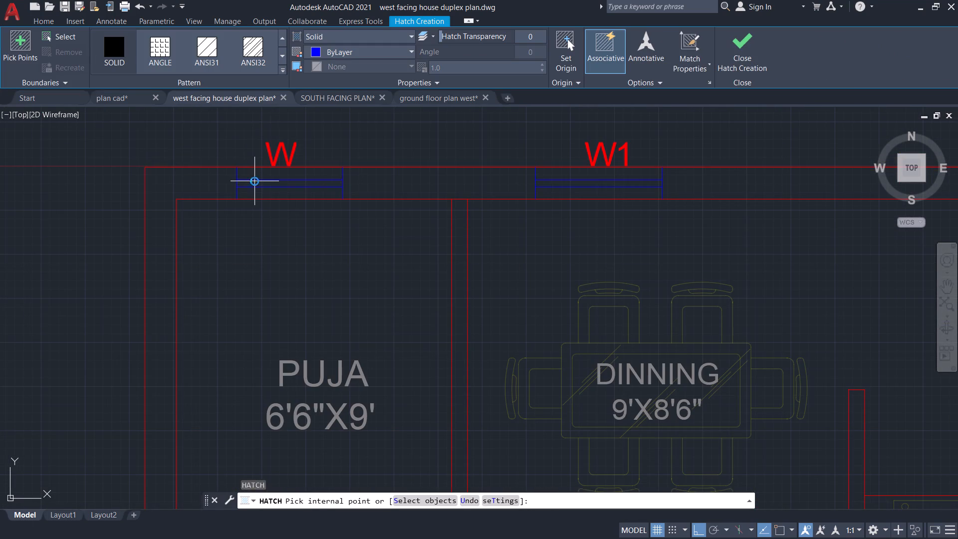
left_click(254, 181)
left_click(557, 184)
scroll(420, 181, "down", 5)
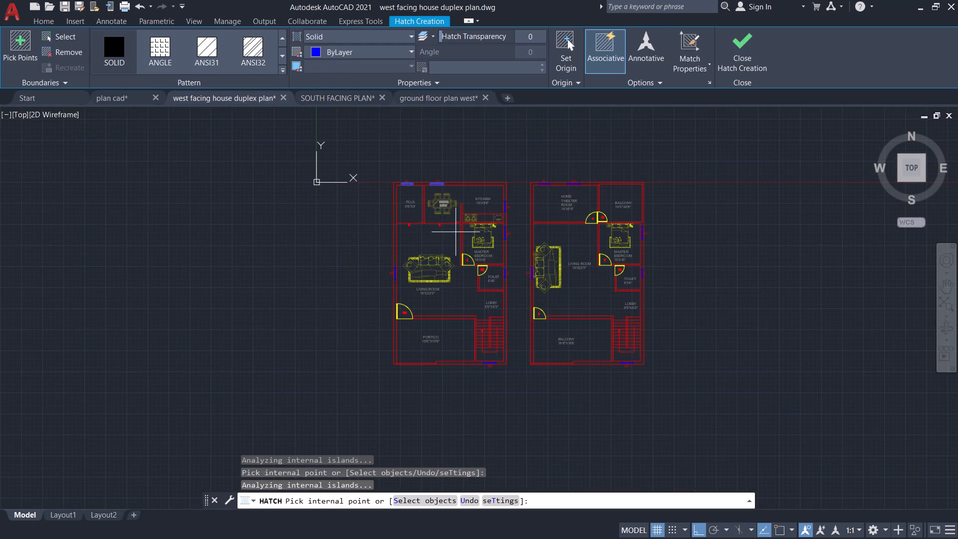
Fill the master bedroom, kitchen and toilet windows of the first plan with the Solid hatch.
scroll(506, 253, "up", 5)
left_click(470, 174)
scroll(524, 180, "down", 2)
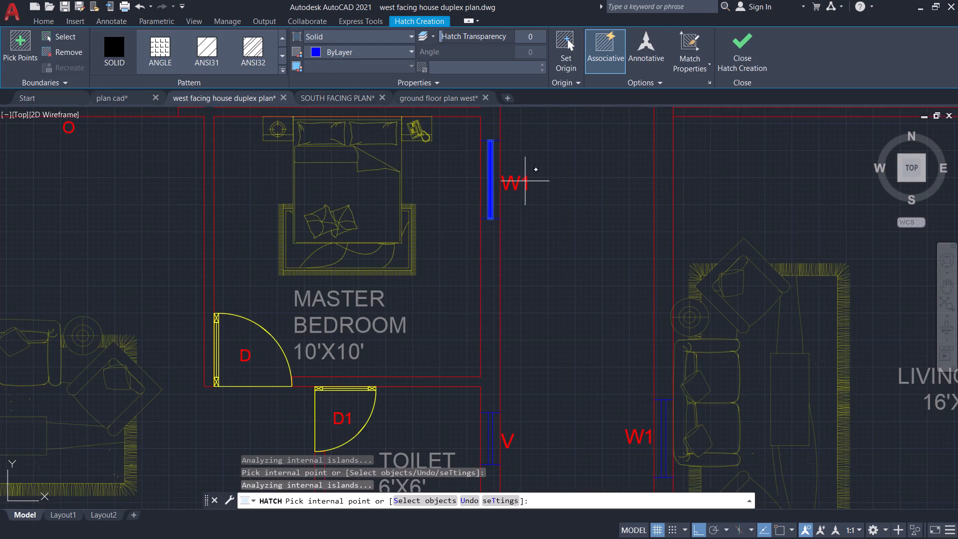
scroll(528, 183, "down", 3)
scroll(528, 154, "up", 5)
left_click(488, 131)
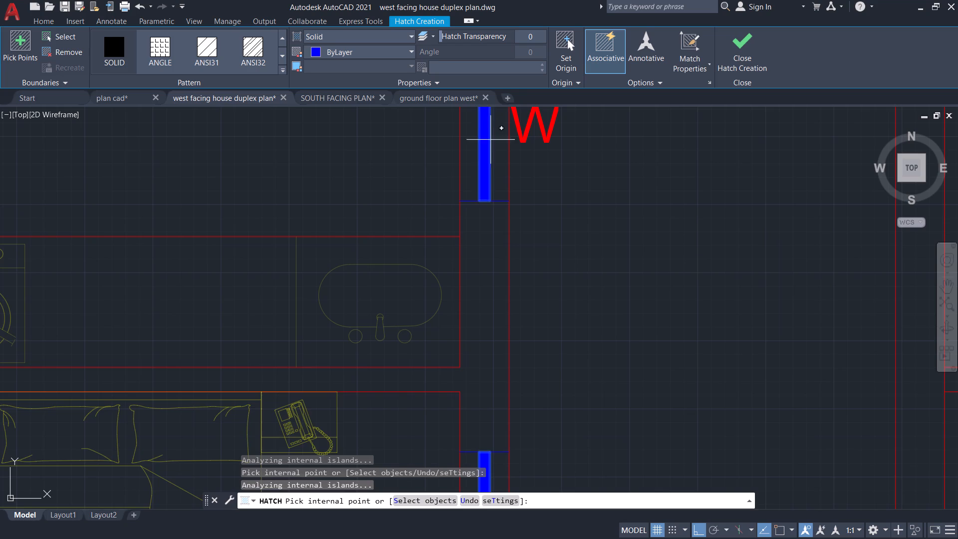
scroll(494, 151, "down", 5)
scroll(500, 339, "up", 4)
left_click(489, 306)
scroll(503, 288, "down", 4)
Fill the staircase window and the living room window of the first plan with the Solid hatch and end the command.
middle_click_drag(526, 373, 565, 125)
scroll(526, 373, "up", 1)
scroll(479, 355, "up", 3)
left_click(445, 288)
scroll(439, 287, "down", 5)
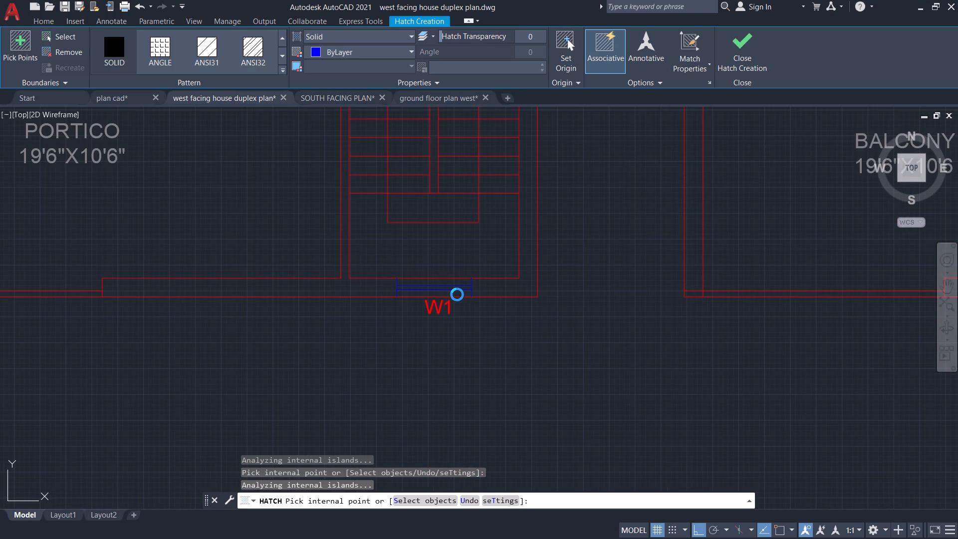
scroll(346, 303, "down", 4)
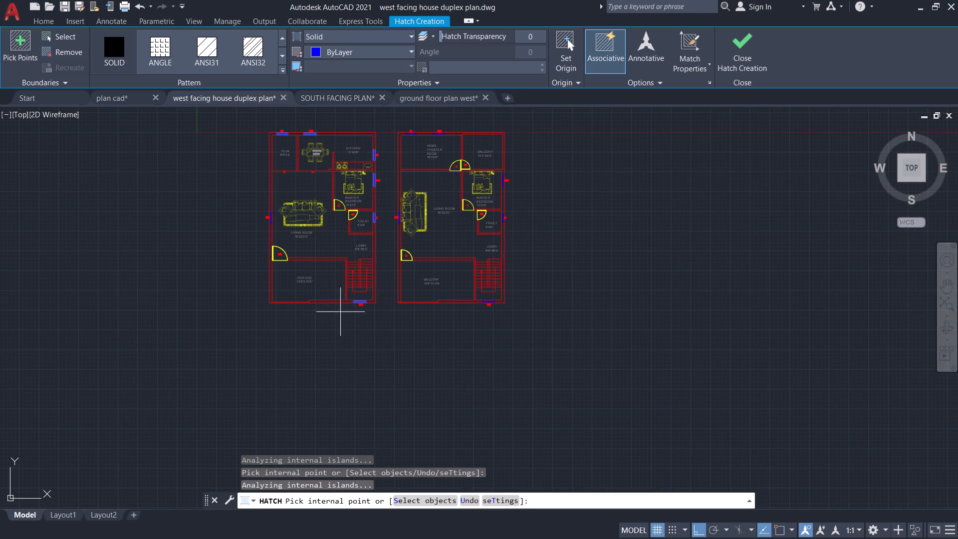
scroll(261, 206, "up", 7)
left_click(287, 245)
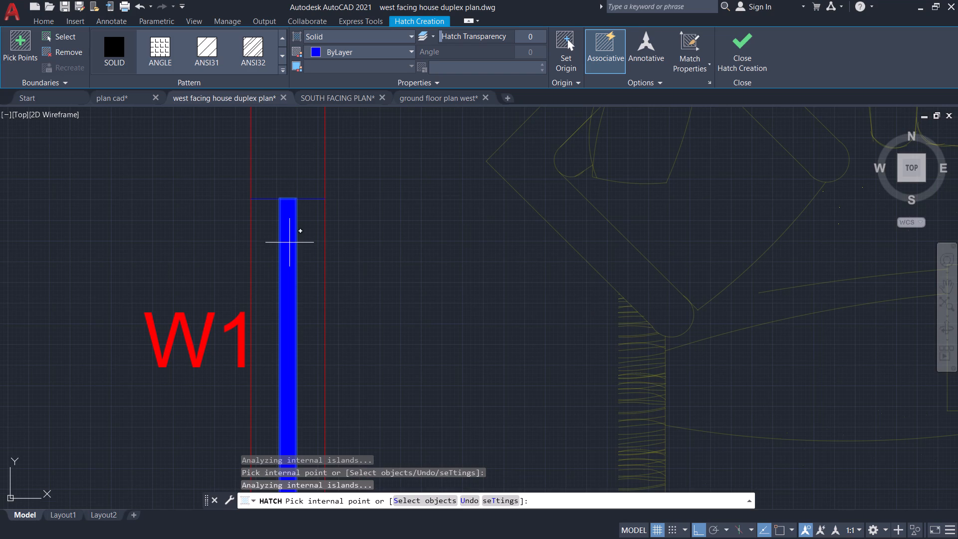
key("Escape")
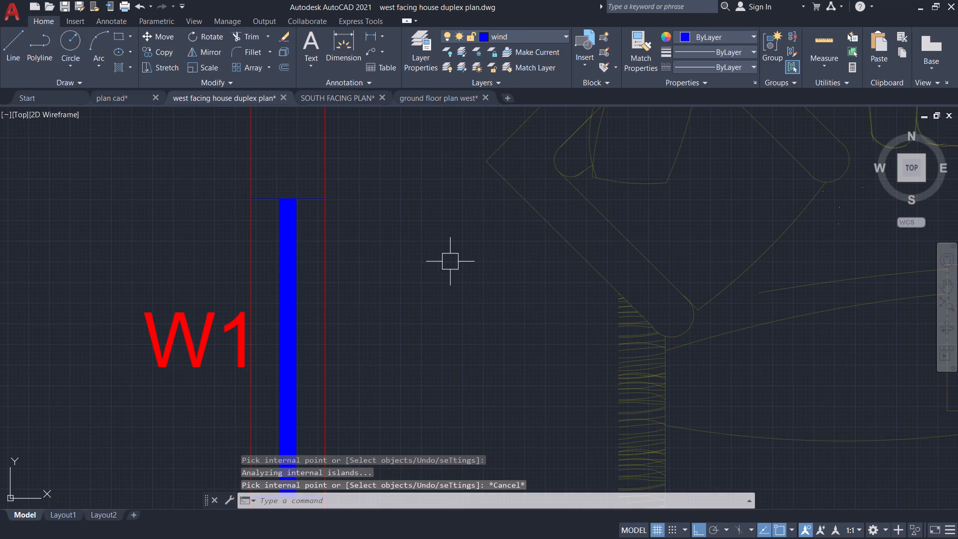
Fill the W and W1 windows of the second plan's home theater room with a Solid hatch on the wind layer.
scroll(470, 249, "down", 4)
scroll(641, 290, "down", 4)
scroll(681, 237, "up", 5)
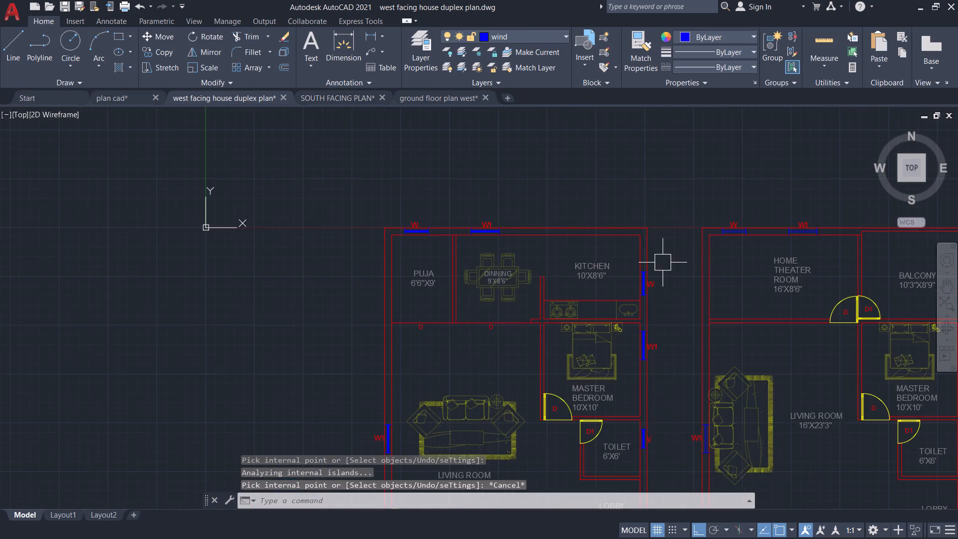
scroll(662, 263, "up", 2)
middle_click_drag(674, 258, 258, 399)
key("h")
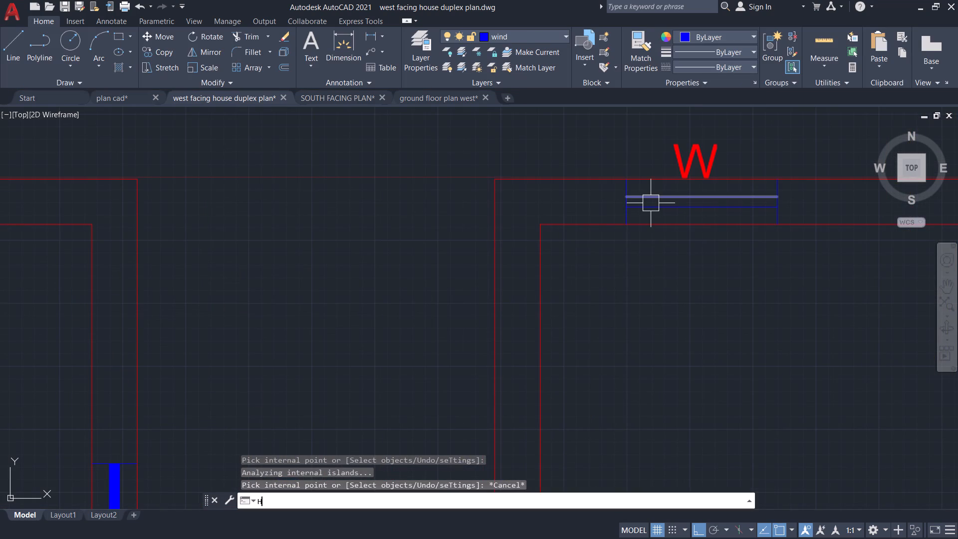
key("Return")
left_click(695, 202)
scroll(551, 228, "down", 4)
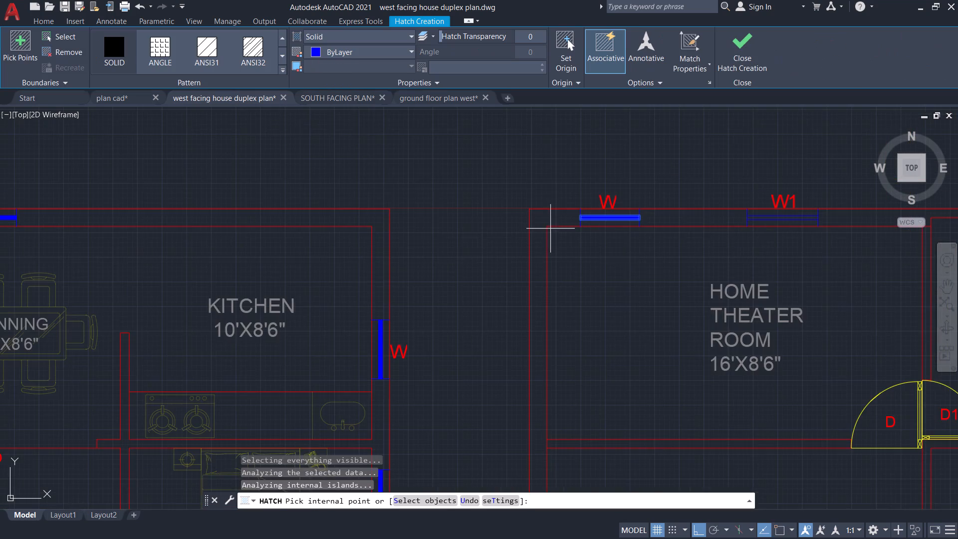
left_click(776, 217)
scroll(635, 214, "down", 3)
Fill the master bedroom window and the toilet window of the second plan with the Solid hatch.
middle_click_drag(612, 234, 309, 272)
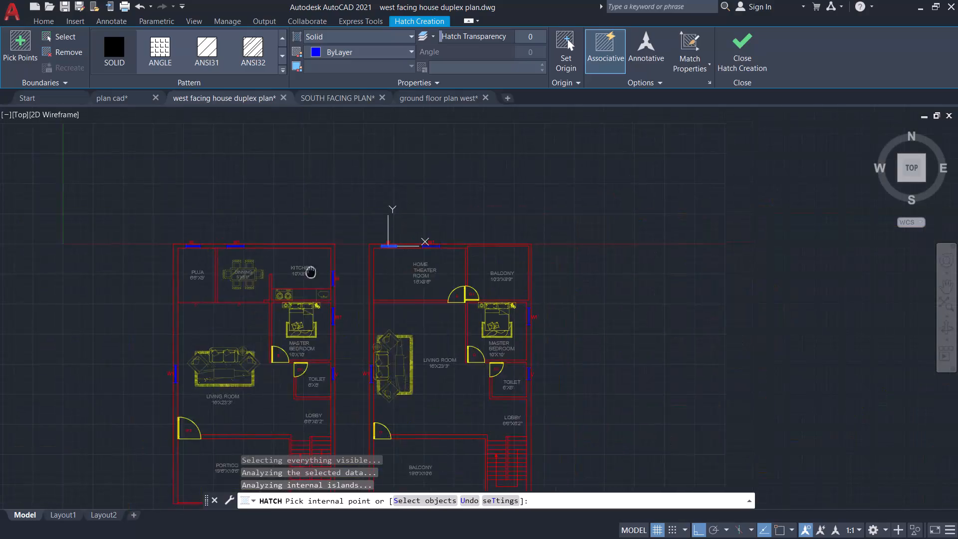
middle_click_drag(309, 272, 307, 272)
scroll(418, 296, "up", 2)
scroll(515, 365, "up", 1)
middle_click_drag(515, 365, 512, 321)
scroll(524, 316, "up", 3)
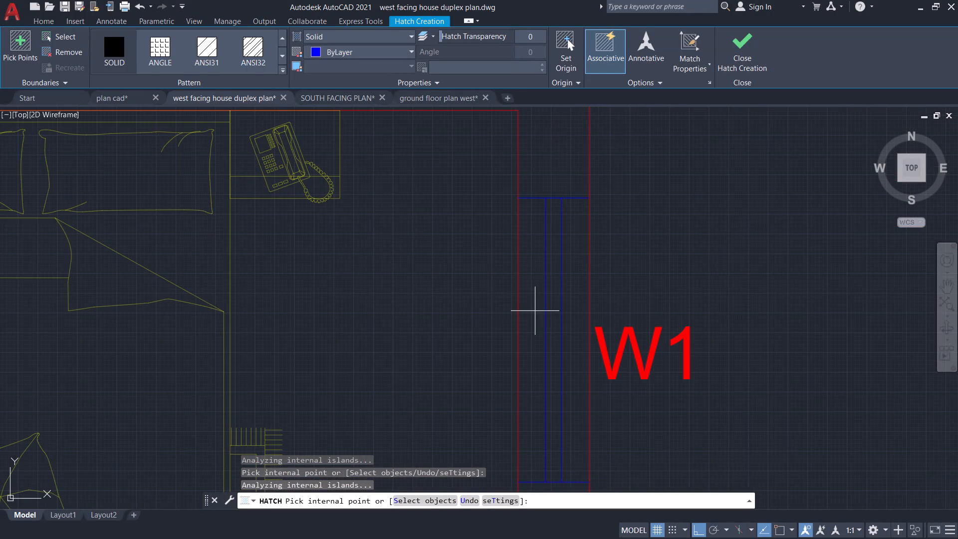
left_click(553, 308)
scroll(549, 306, "down", 6)
scroll(540, 379, "down", 5)
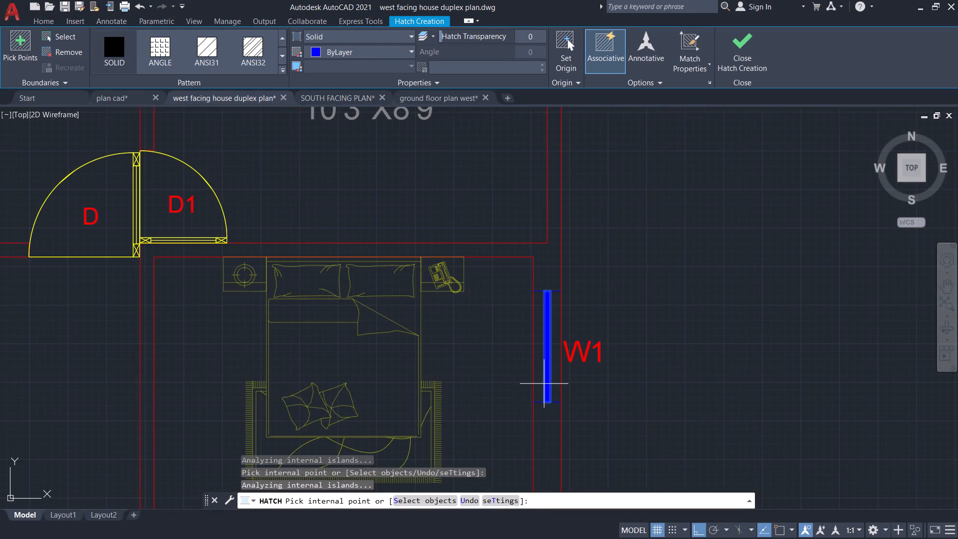
middle_click_drag(529, 381, 508, 90)
scroll(532, 339, "up", 2)
left_click(513, 260)
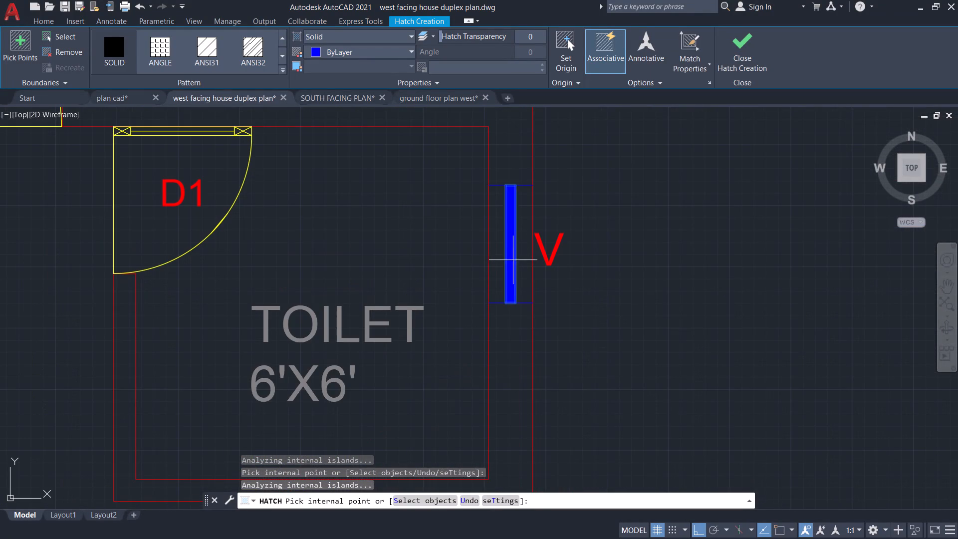
Fill the staircase window of the second plan with the Solid hatch.
scroll(511, 262, "down", 5)
middle_click_drag(506, 375, 517, 106)
scroll(458, 301, "up", 5)
left_click(491, 334)
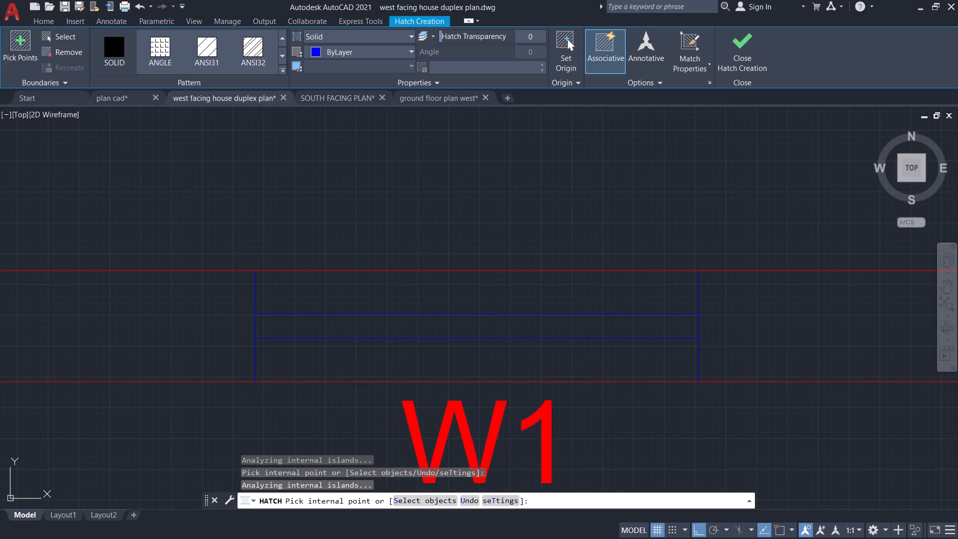
scroll(583, 418, "down", 4)
scroll(516, 403, "down", 5)
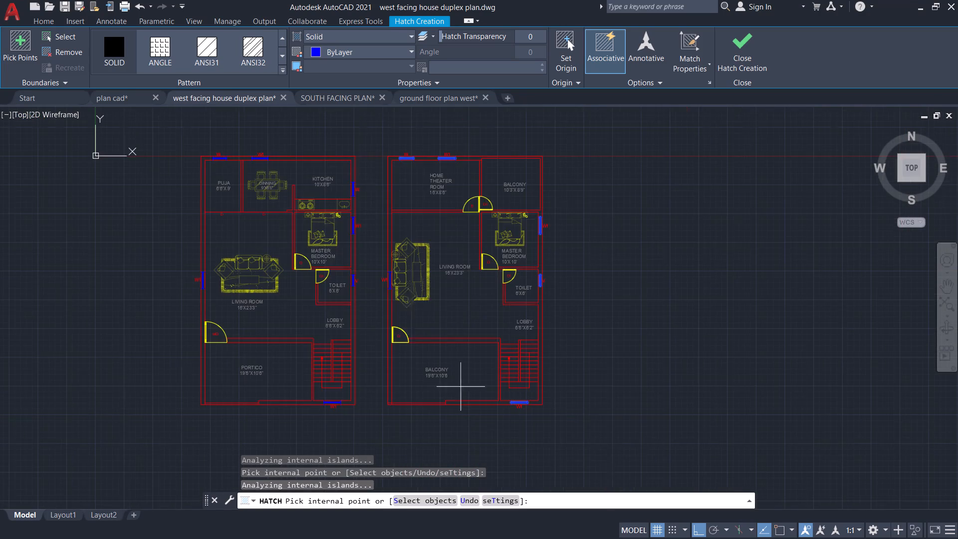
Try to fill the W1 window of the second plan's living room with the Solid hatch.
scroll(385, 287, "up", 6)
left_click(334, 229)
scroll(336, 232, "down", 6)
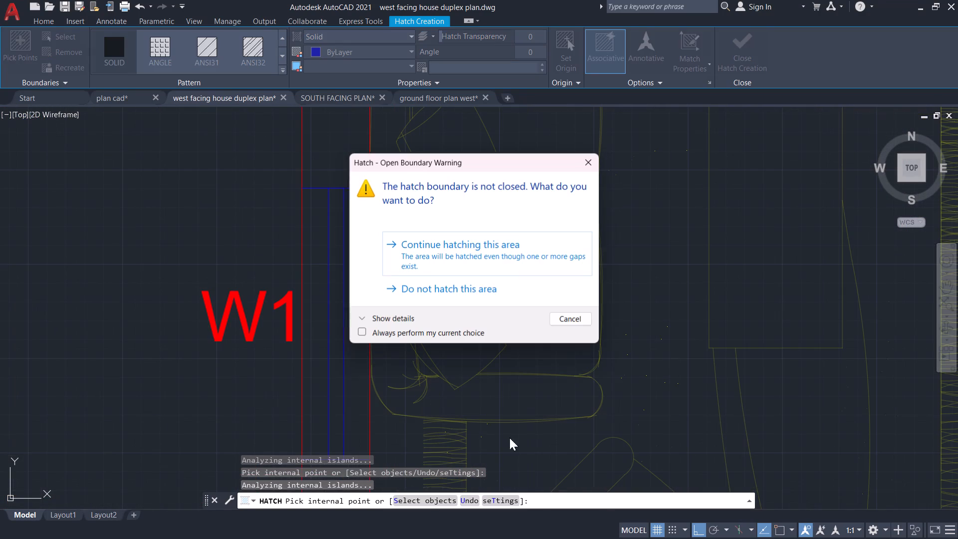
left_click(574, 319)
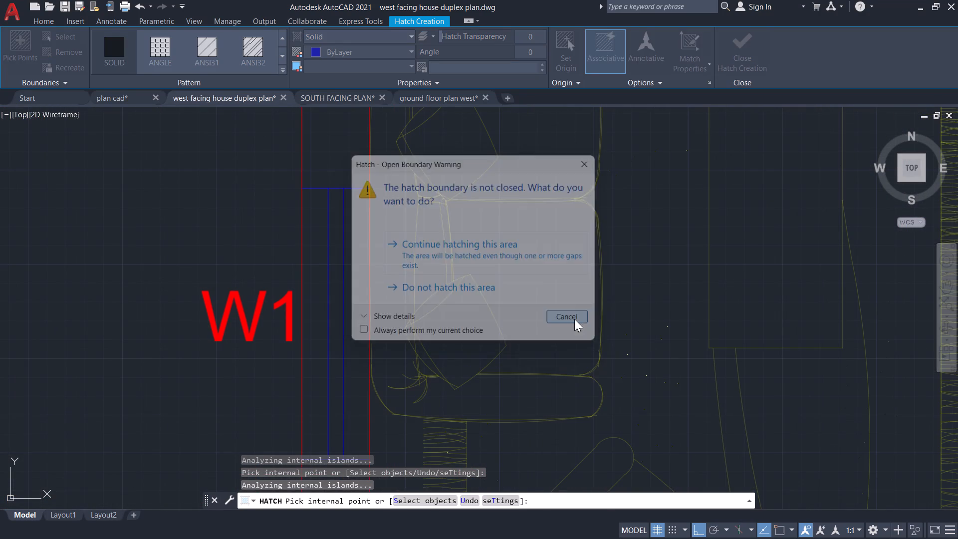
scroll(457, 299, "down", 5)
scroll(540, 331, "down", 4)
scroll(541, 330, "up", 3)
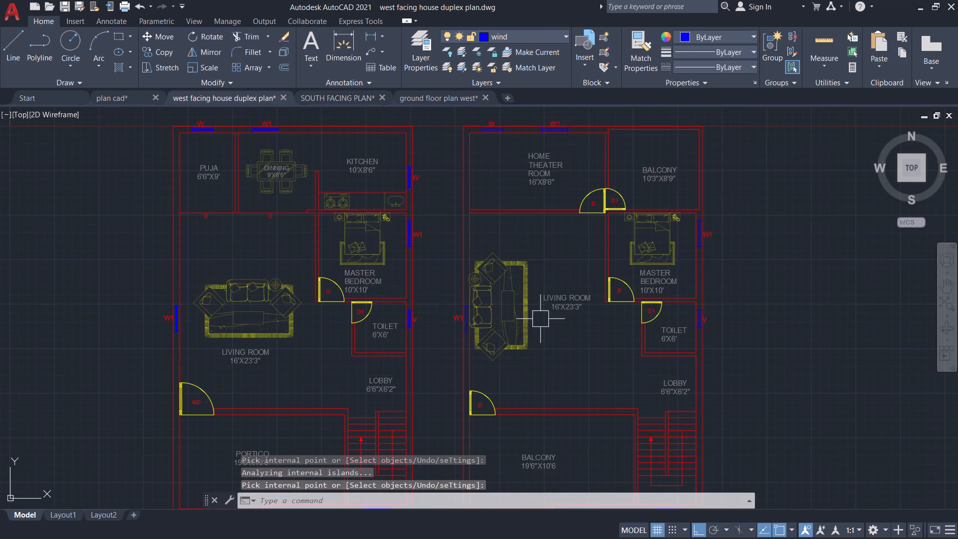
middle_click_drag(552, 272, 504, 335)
Restart Hatch and fill the W and W1 windows of the second plan's home theater room with the Solid pattern.
key("h")
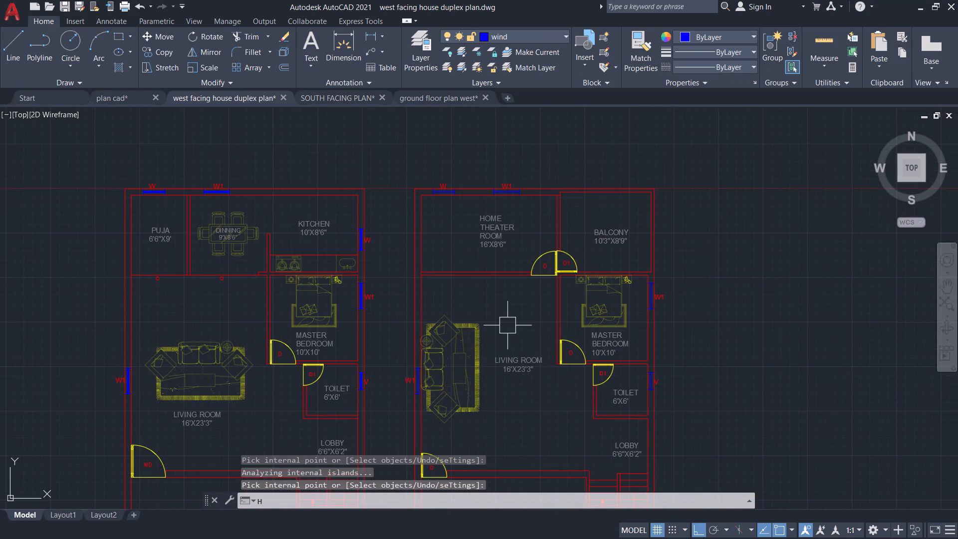
key("Return")
scroll(426, 94, "down", 1)
scroll(426, 94, "up", 6)
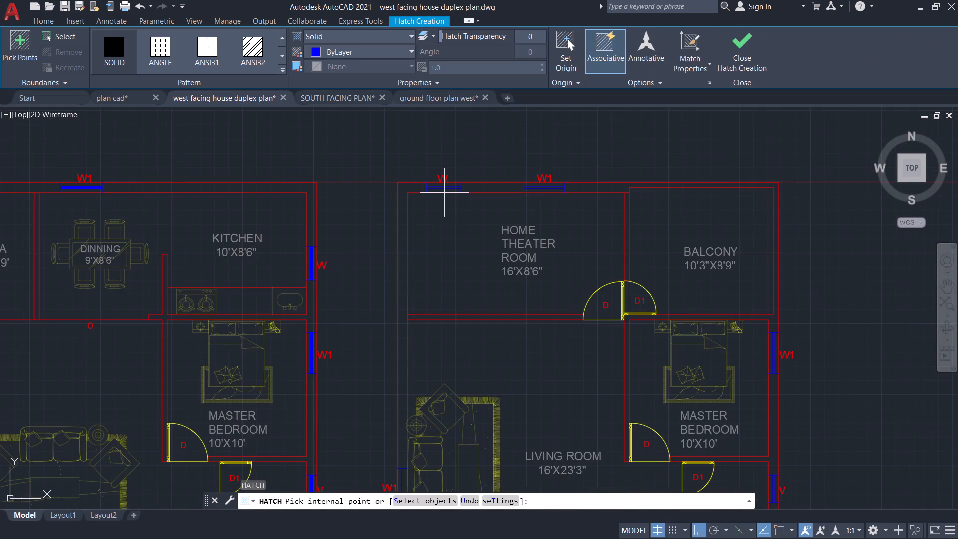
scroll(444, 193, "up", 2)
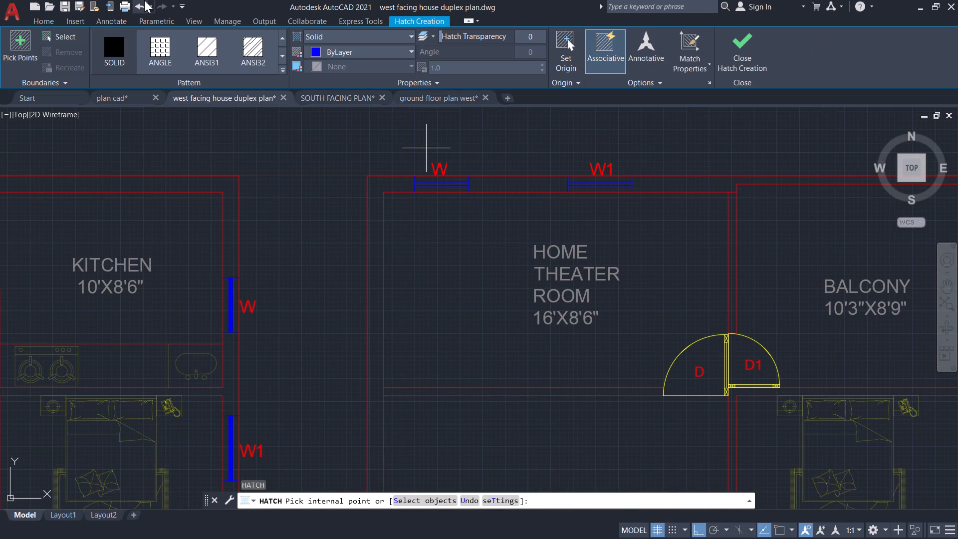
scroll(172, 93, "up", 1)
scroll(471, 160, "up", 2)
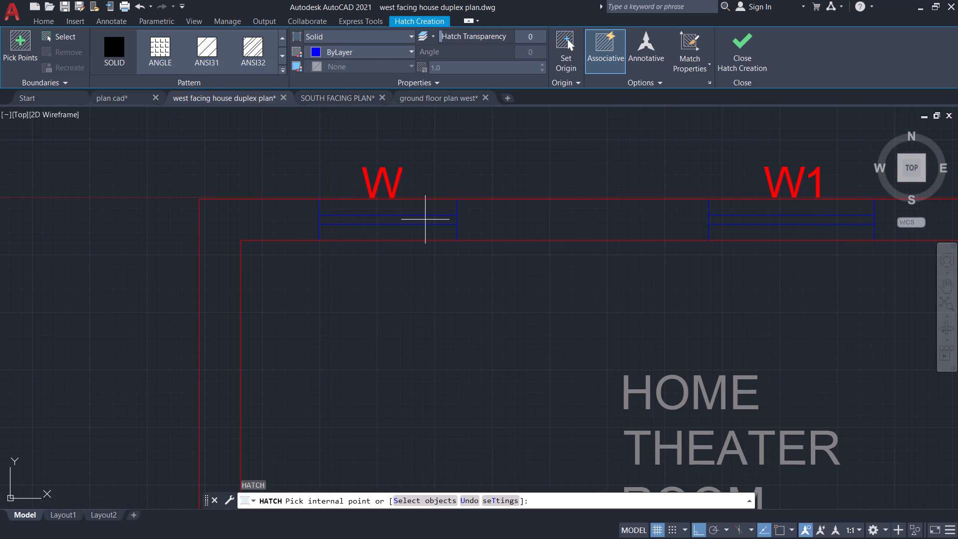
left_click(425, 220)
scroll(559, 233, "down", 3)
scroll(640, 228, "up", 2)
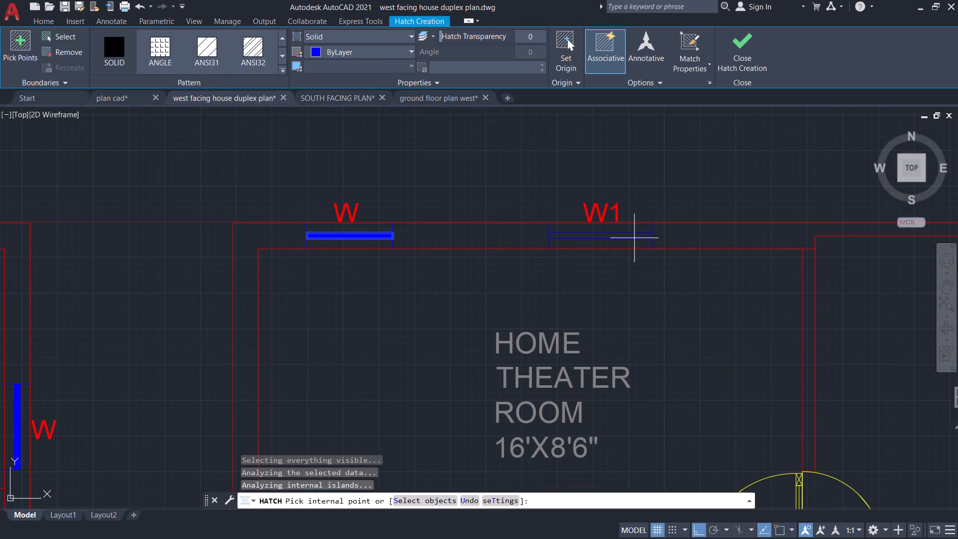
left_click(633, 238)
Fill the W1 window in the second plan's living room wall beside the sofa with the Solid hatch.
scroll(605, 244, "down", 7)
middle_click_drag(559, 354, 533, 106)
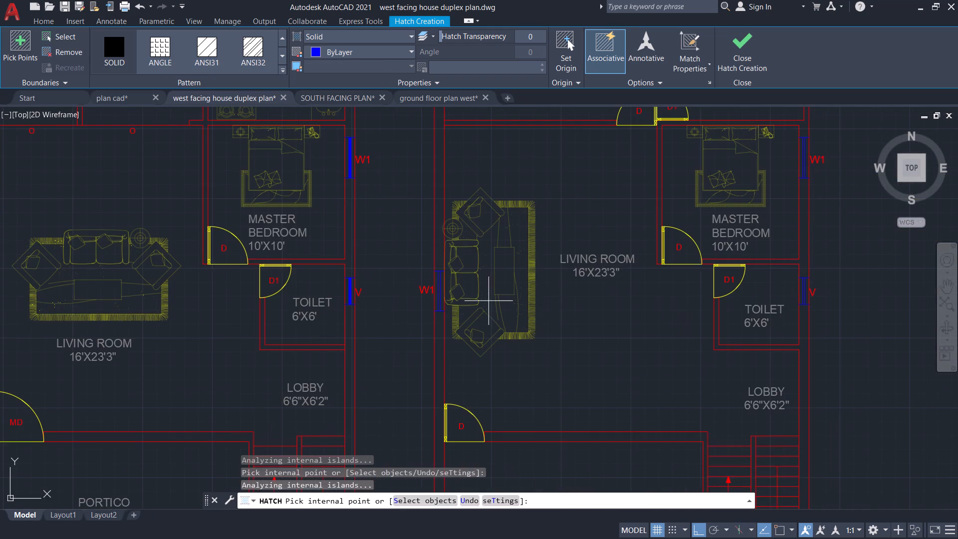
middle_click_drag(483, 401, 489, 111)
middle_click_drag(525, 255, 469, 457)
scroll(391, 211, "up", 3)
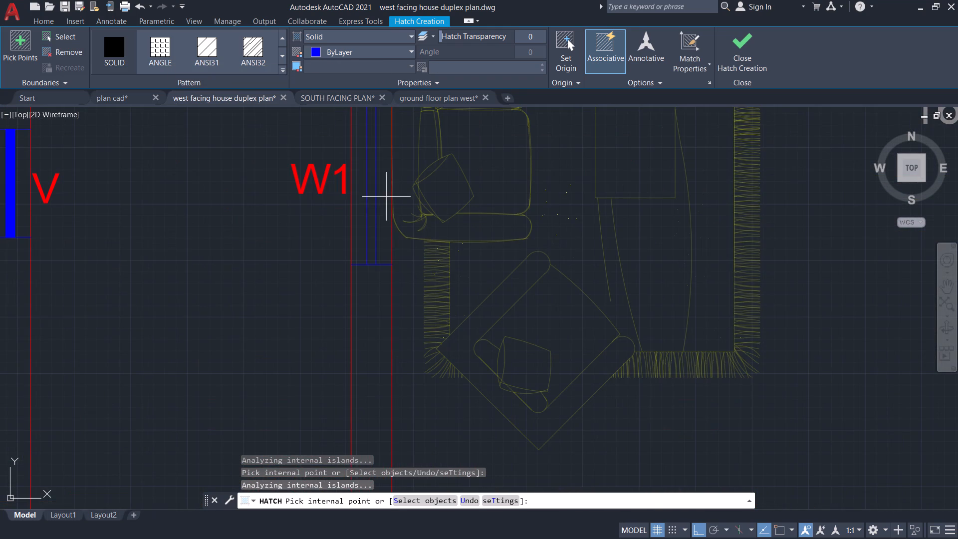
left_click(374, 192)
Fill the V window of the second plan's toilet with the Solid hatch.
scroll(386, 201, "down", 6)
scroll(524, 200, "up", 2)
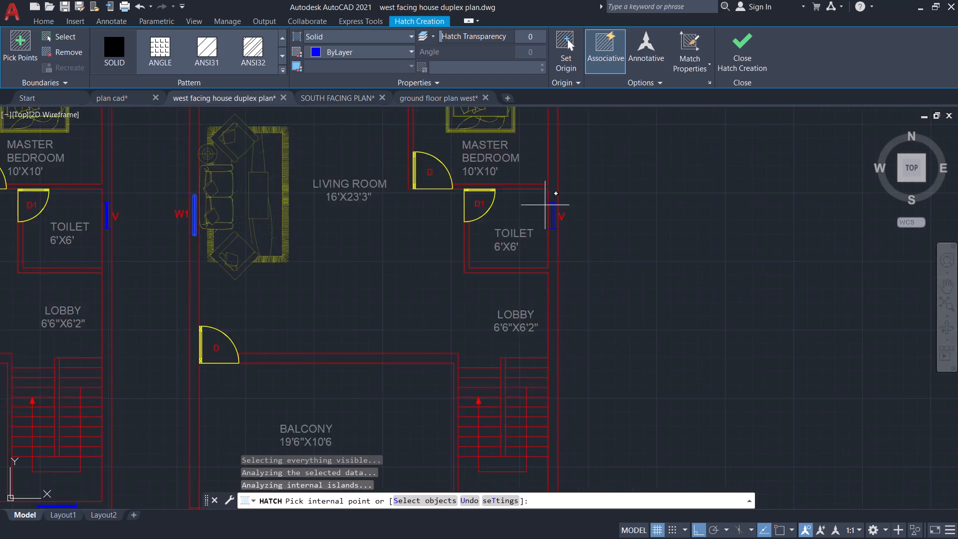
scroll(545, 205, "up", 2)
left_click(562, 213)
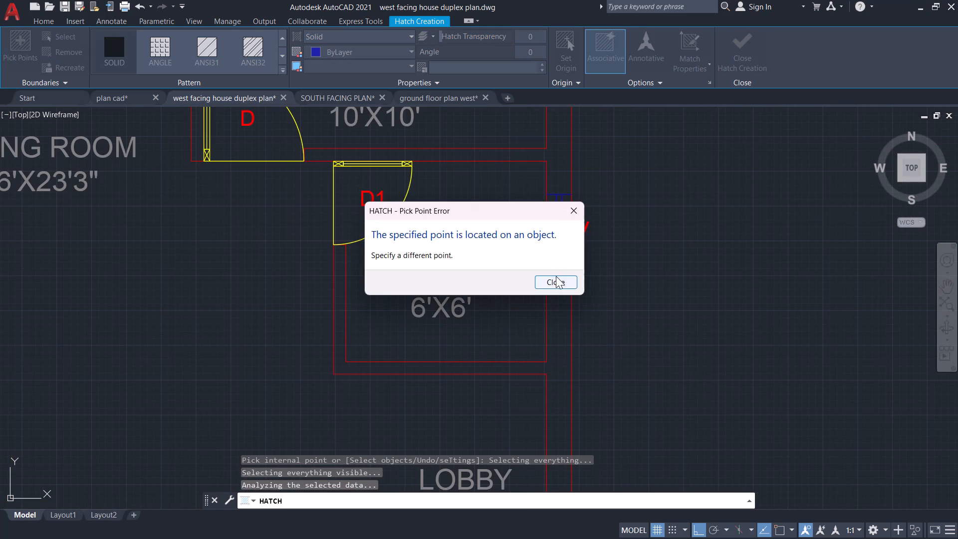
left_click(556, 280)
scroll(556, 216, "up", 2)
left_click(557, 213)
Fill the W1 window of the second plan's master bedroom with the Solid hatch.
scroll(557, 214, "down", 3)
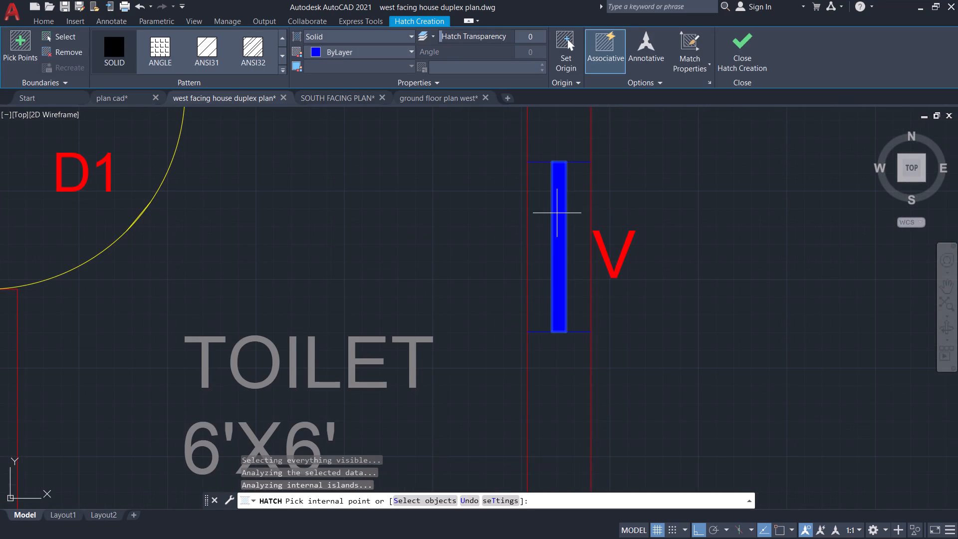
scroll(557, 213, "down", 7)
scroll(562, 223, "up", 2)
scroll(561, 222, "down", 1)
scroll(561, 222, "up", 8)
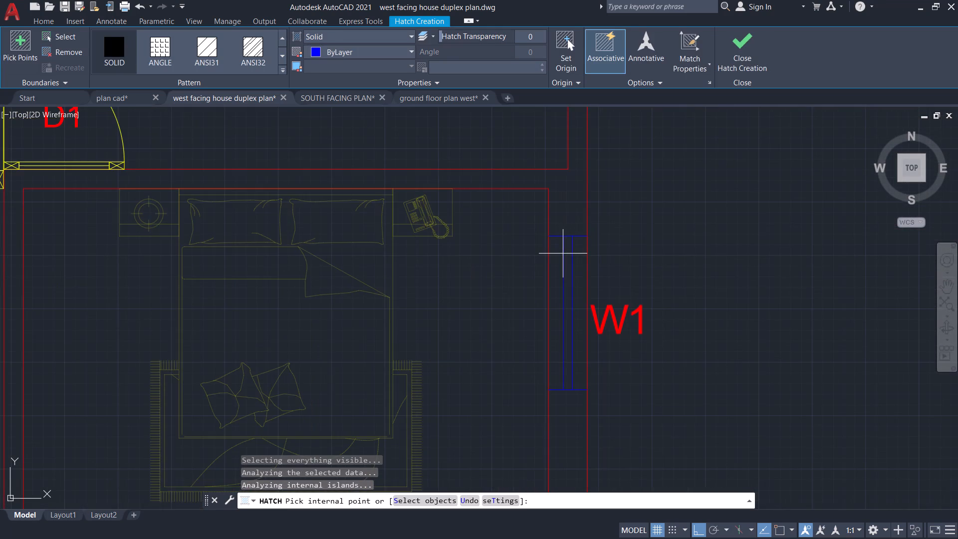
scroll(564, 254, "up", 2)
left_click(566, 254)
Fill the W1 window below the second plan's staircase with the Solid hatch and end the hatch command.
scroll(566, 254, "down", 7)
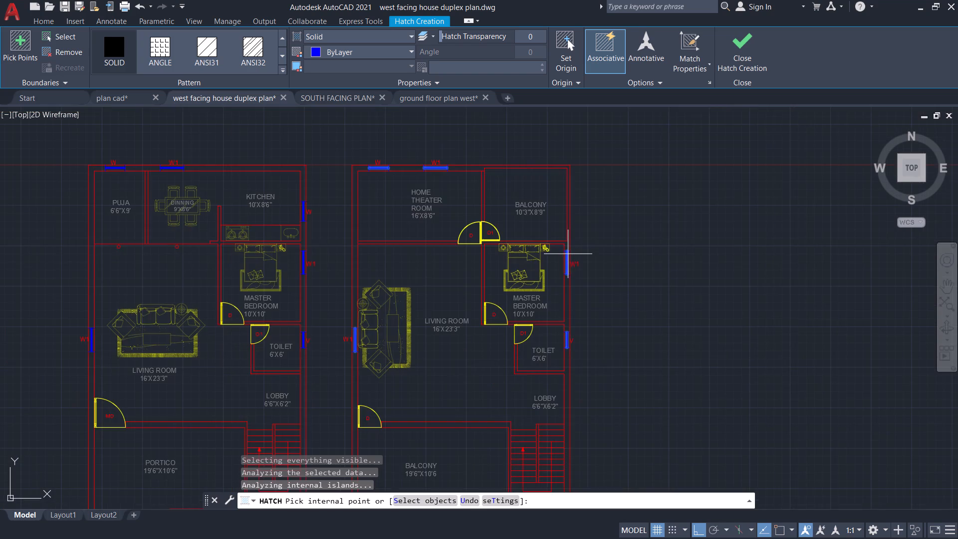
scroll(563, 352, "down", 1)
middle_click_drag(582, 335, 556, 211)
scroll(520, 334, "up", 7)
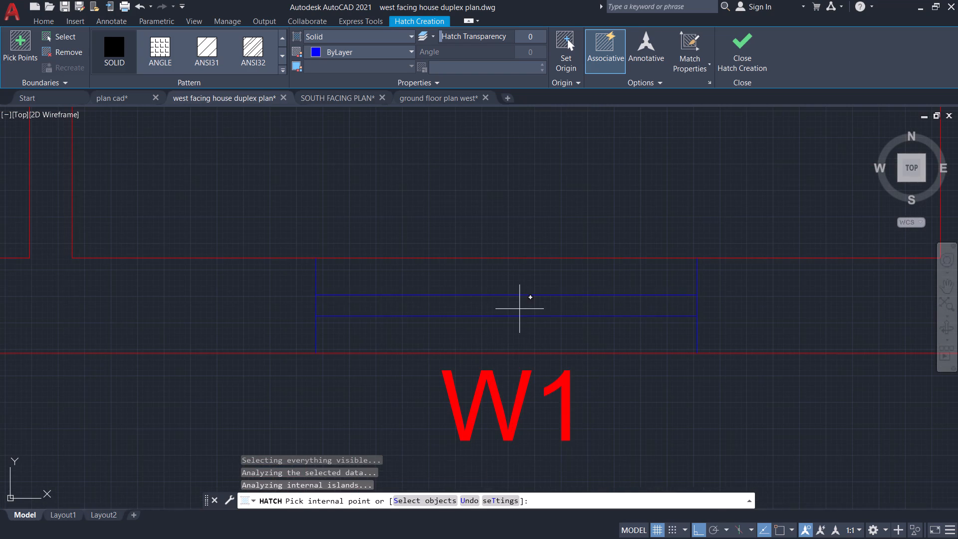
left_click(520, 309)
scroll(521, 310, "down", 6)
middle_click_drag(428, 295, 400, 422)
middle_click_drag(440, 316, 442, 320)
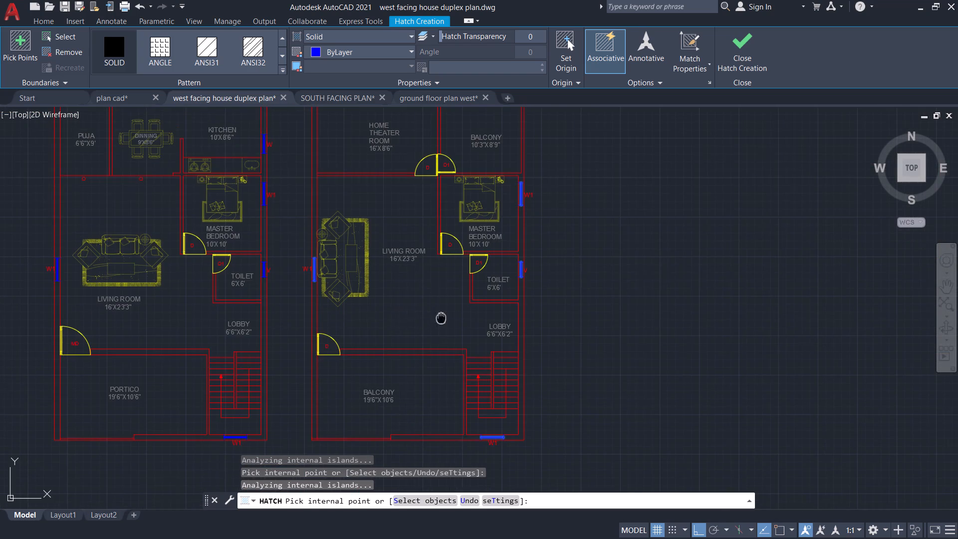
middle_click_drag(442, 320, 409, 445)
scroll(472, 308, "up", 3)
scroll(556, 362, "down", 2)
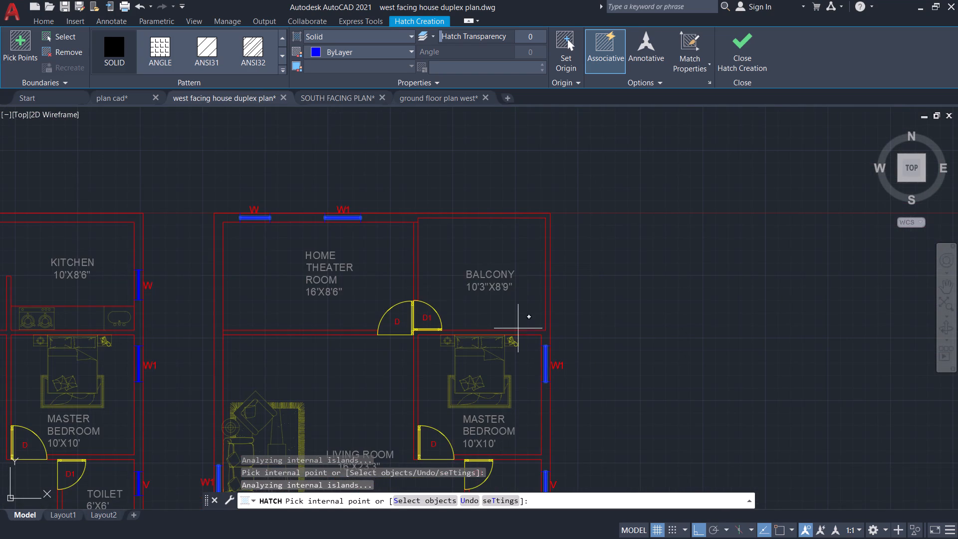
key("Escape")
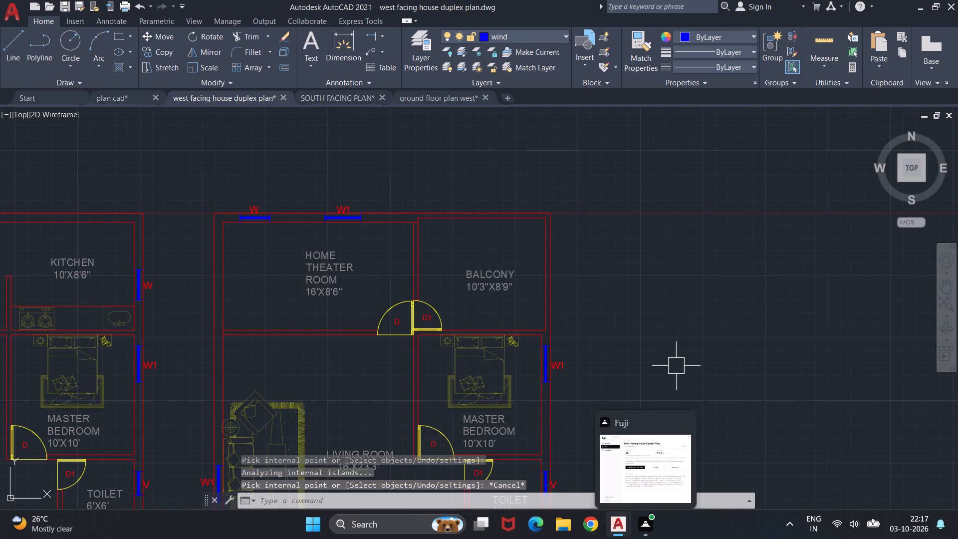
Look over both floor plans, including the staircase and balcony area of the second plan.
scroll(676, 365, "down", 2)
middle_click_drag(666, 393, 628, 272)
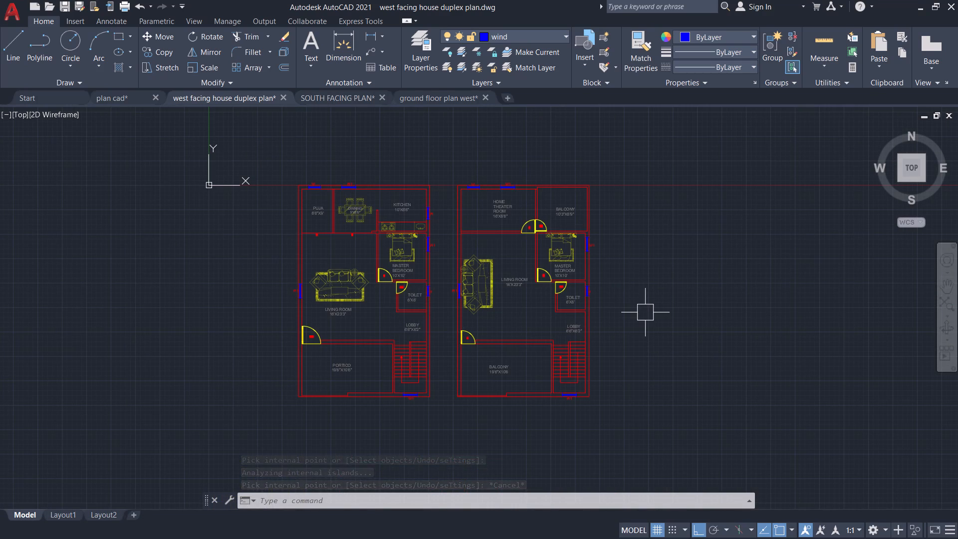
scroll(652, 393, "up", 2)
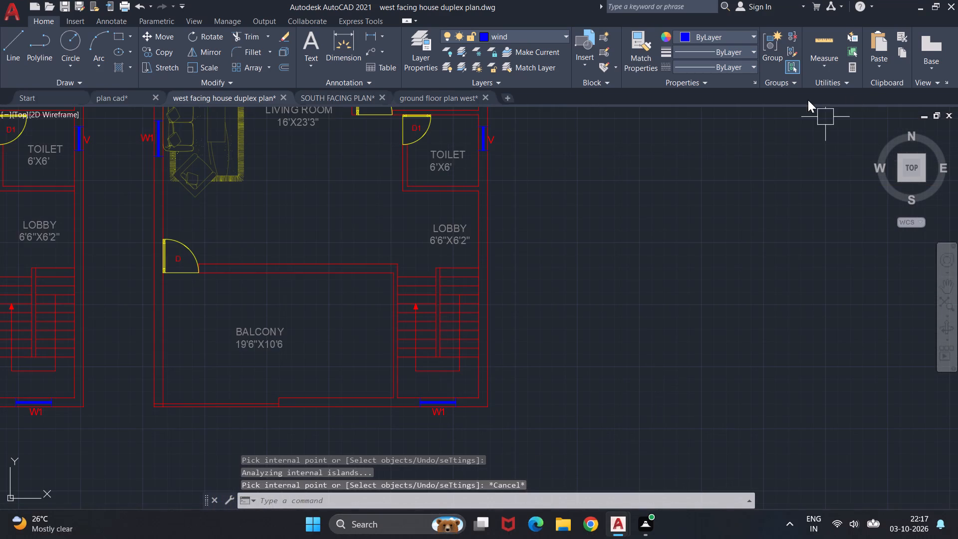
scroll(548, 244, "down", 3)
middle_click_drag(548, 254, 551, 400)
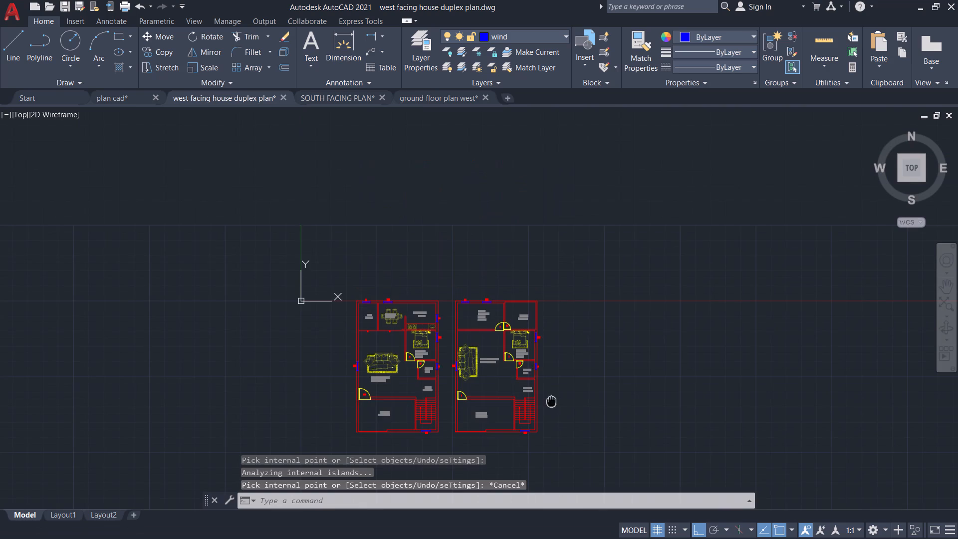
scroll(531, 341, "up", 2)
scroll(399, 307, "down", 1)
middle_click_drag(571, 342, 658, 257)
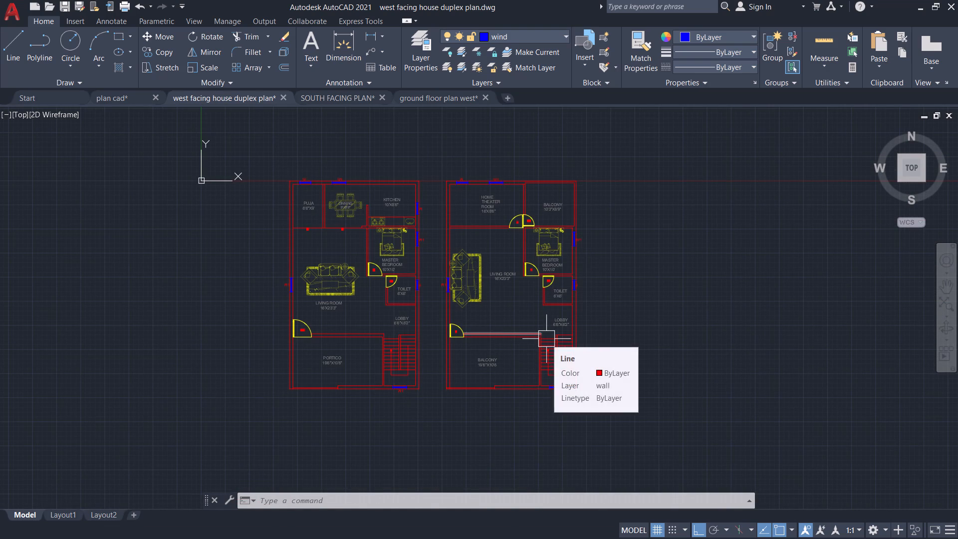
scroll(511, 364, "up", 1)
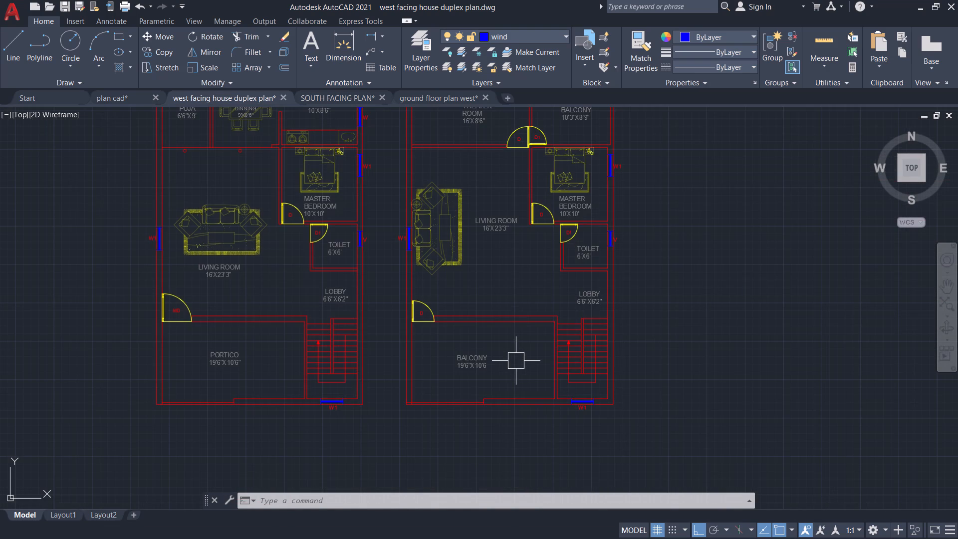
Copy a plant block from the ground floor plan west drawing and paste it into the duplex plan's portico.
left_click(453, 94)
scroll(583, 346, "down", 4)
middle_click_drag(594, 382, 551, 235)
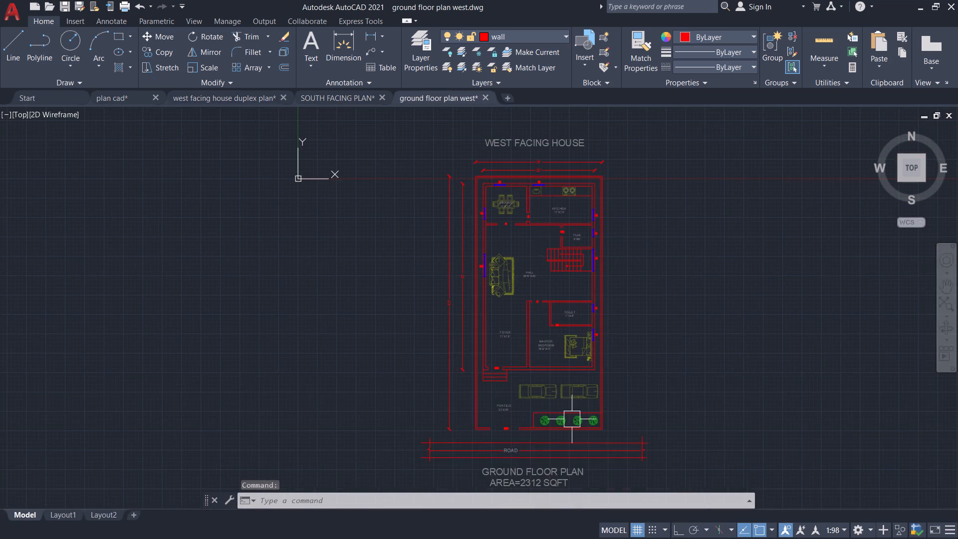
scroll(578, 429, "up", 2)
left_click(507, 410)
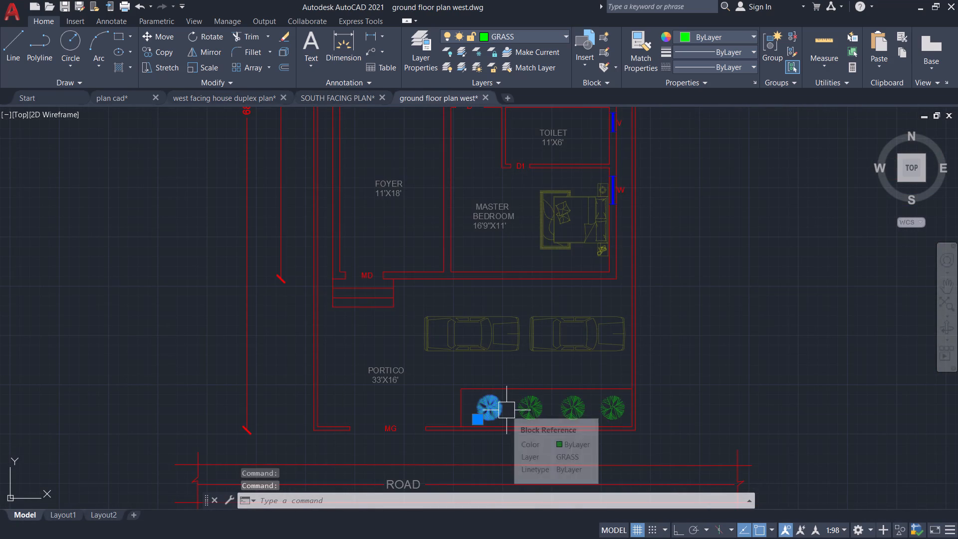
key("ctrl+c")
left_click(246, 99)
scroll(427, 286, "down", 2)
scroll(341, 315, "up", 1)
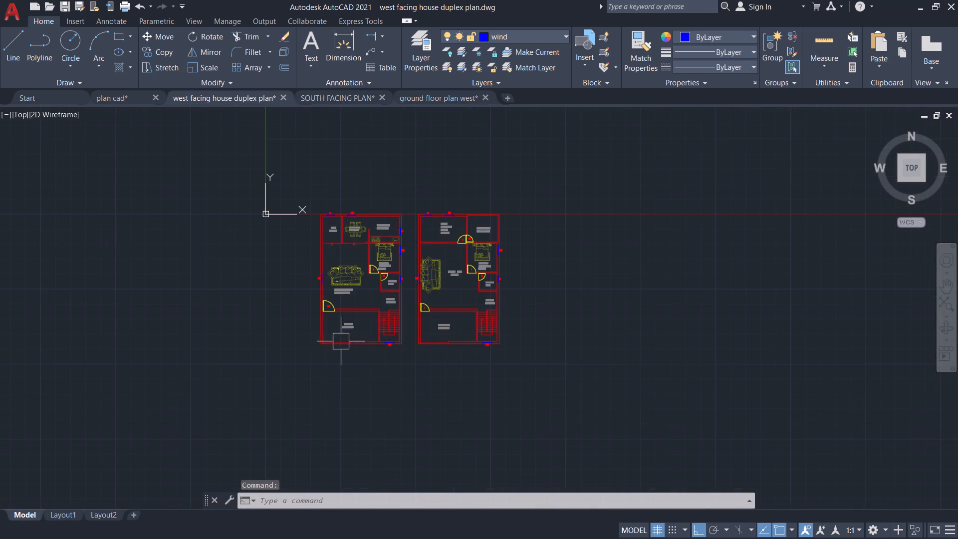
scroll(341, 340, "up", 2)
key("ctrl+v")
scroll(403, 343, "up", 2)
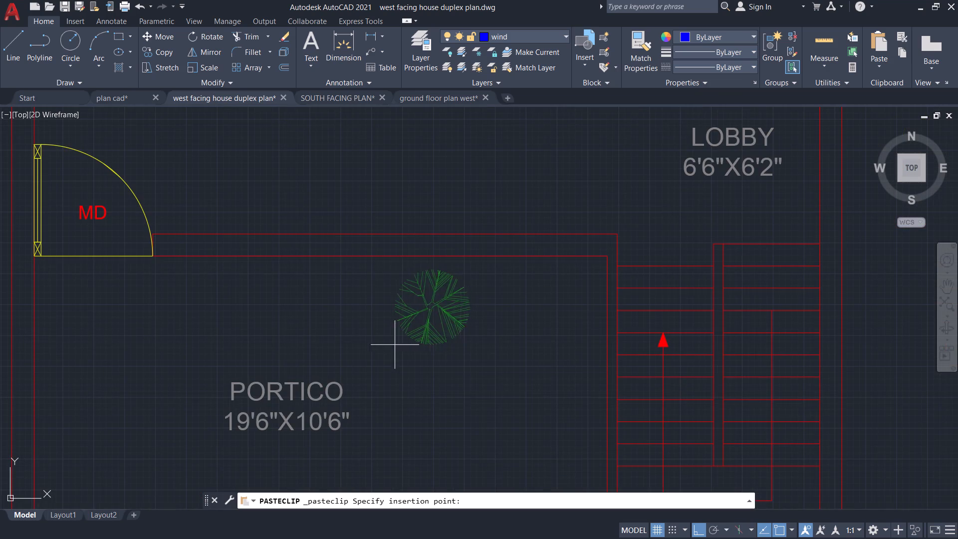
left_click(360, 335)
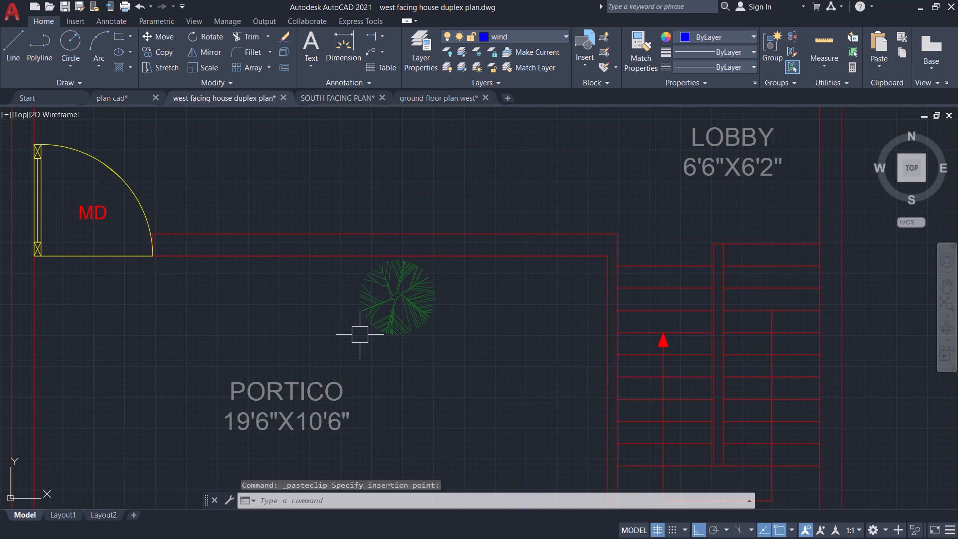
Scale the pasted plant block in the portico down to about half its size.
key("Escape")
left_click(414, 330)
type("SC")
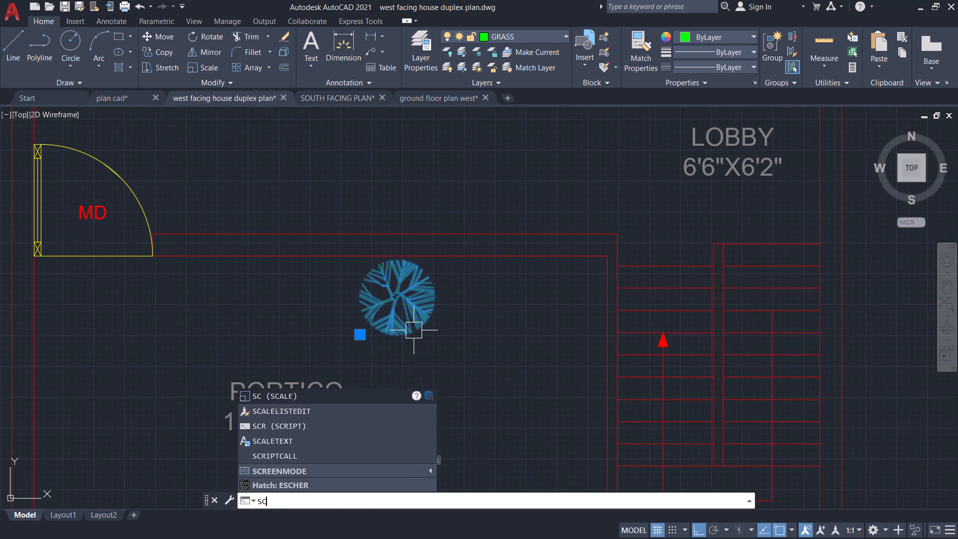
key("Return")
scroll(413, 317, "up", 1)
left_click(335, 268)
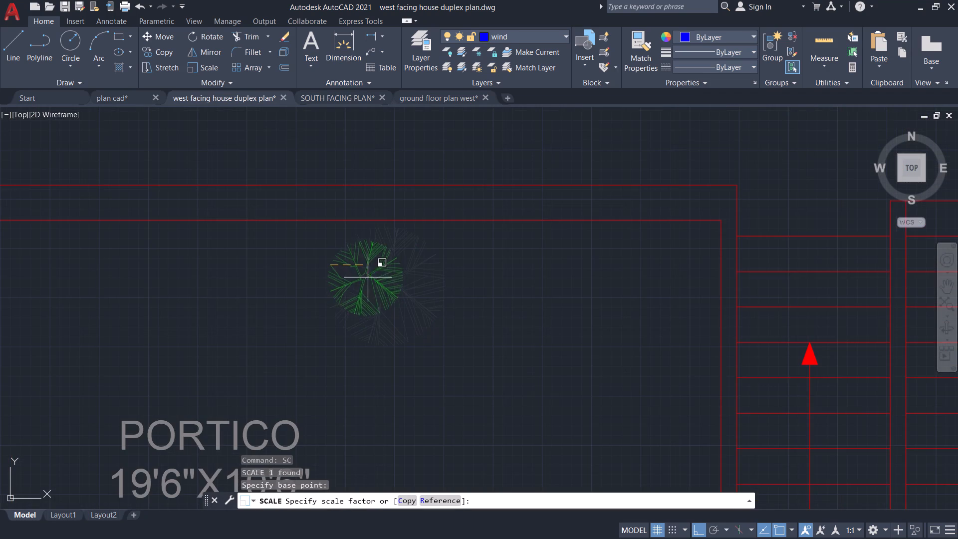
scroll(359, 274, "up", 2)
left_click(351, 268)
scroll(362, 272, "down", 3)
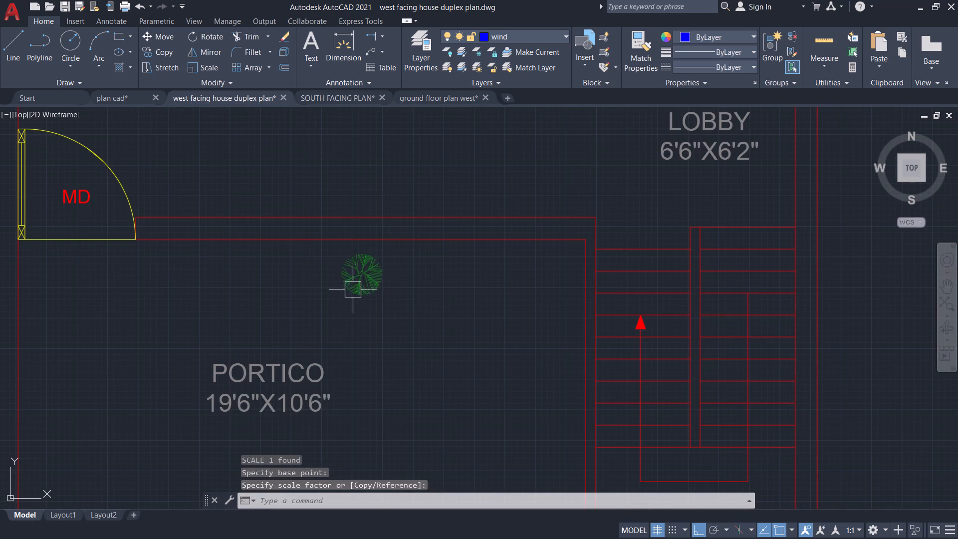
Copy the scaled plant three times in a spaced row along the portico's upper wall, ending near the staircase-side corner.
left_click(349, 281)
type("CO")
key("Return")
left_click(370, 275)
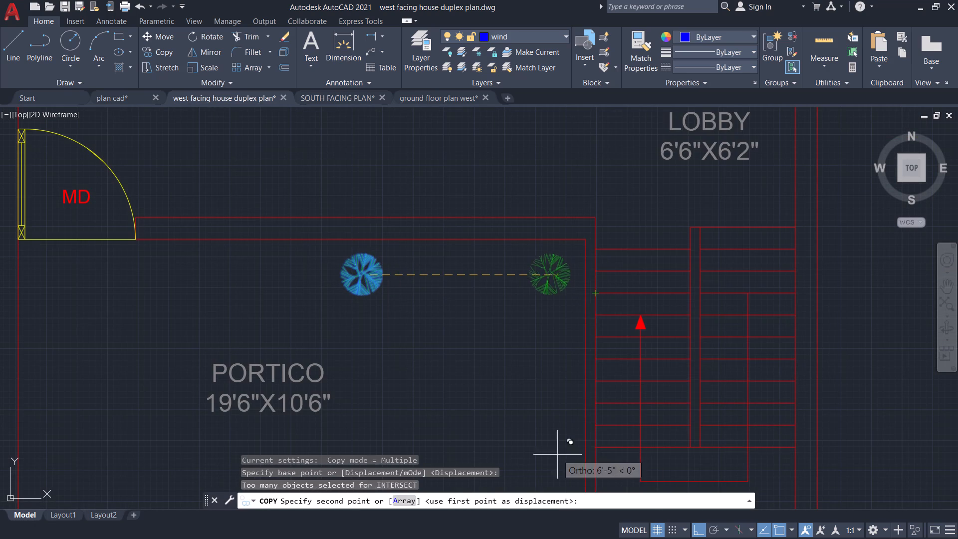
scroll(417, 268, "up", 2)
left_click(468, 259)
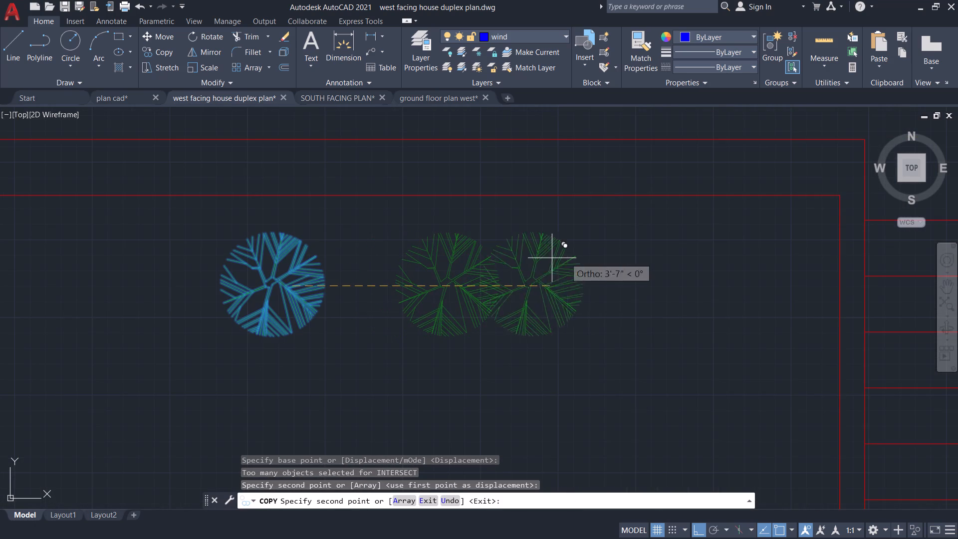
left_click(635, 257)
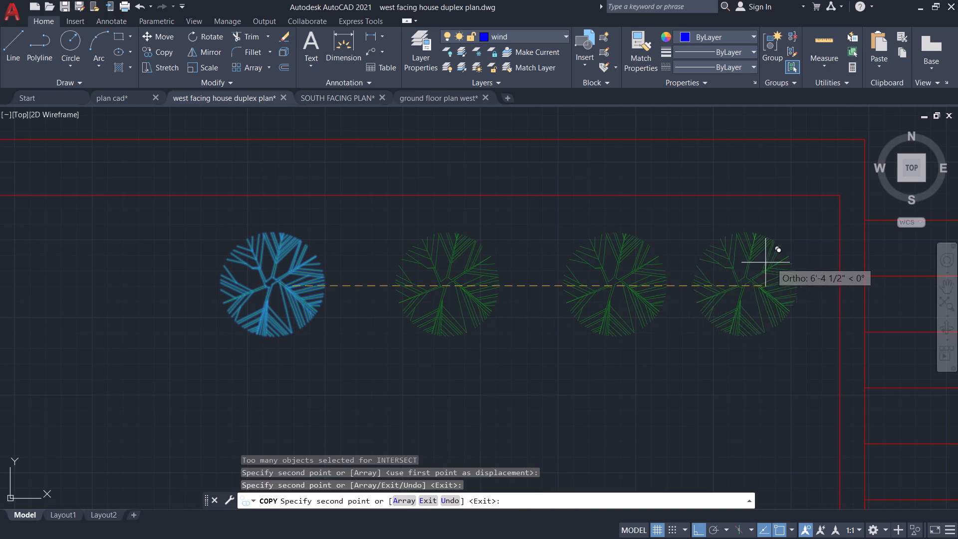
left_click(789, 267)
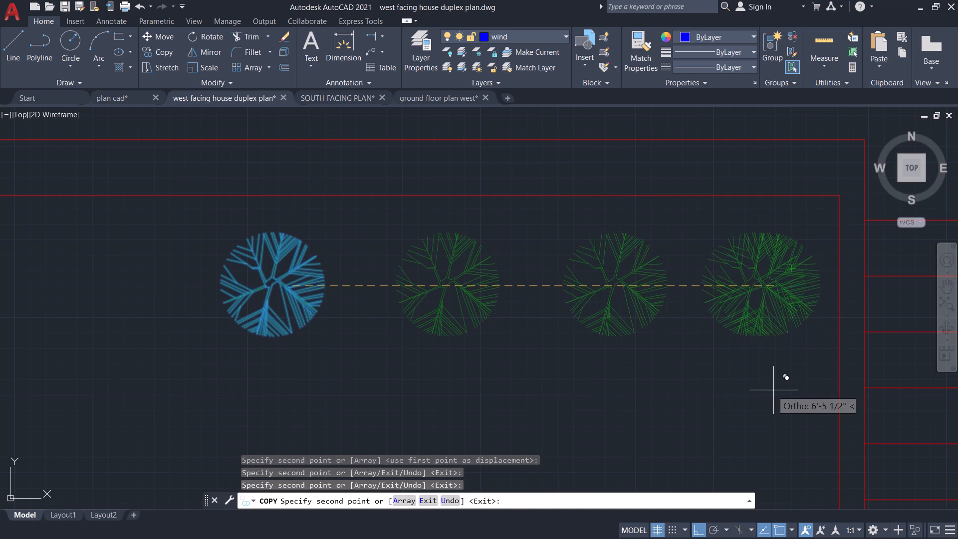
key("Escape")
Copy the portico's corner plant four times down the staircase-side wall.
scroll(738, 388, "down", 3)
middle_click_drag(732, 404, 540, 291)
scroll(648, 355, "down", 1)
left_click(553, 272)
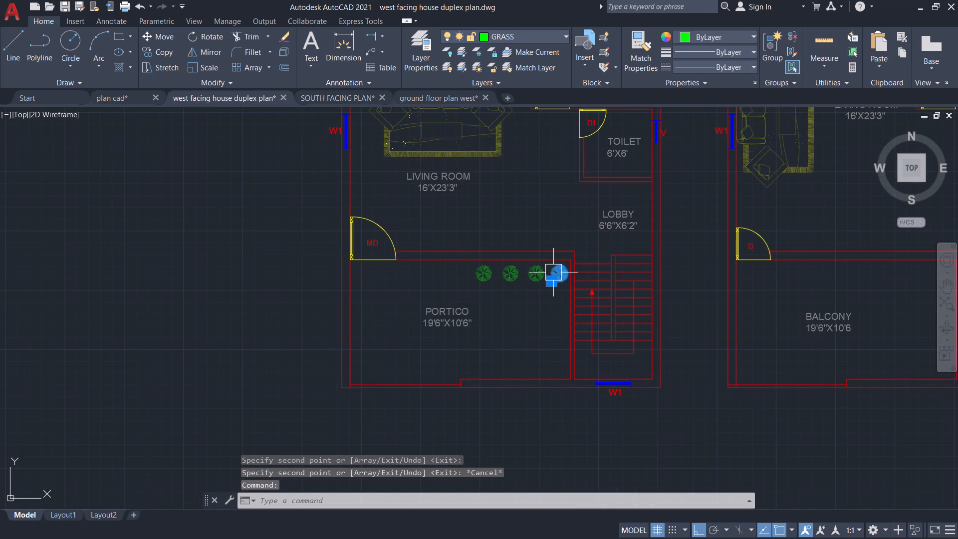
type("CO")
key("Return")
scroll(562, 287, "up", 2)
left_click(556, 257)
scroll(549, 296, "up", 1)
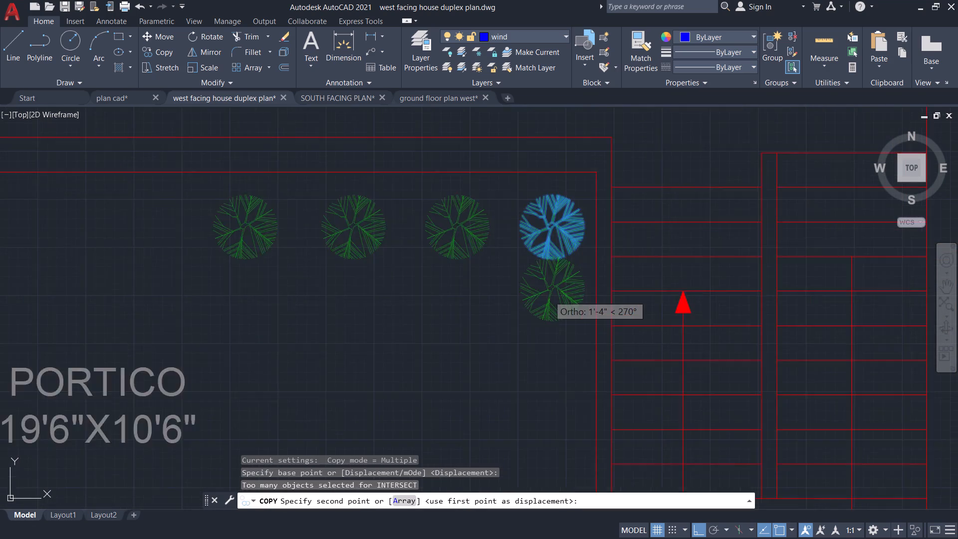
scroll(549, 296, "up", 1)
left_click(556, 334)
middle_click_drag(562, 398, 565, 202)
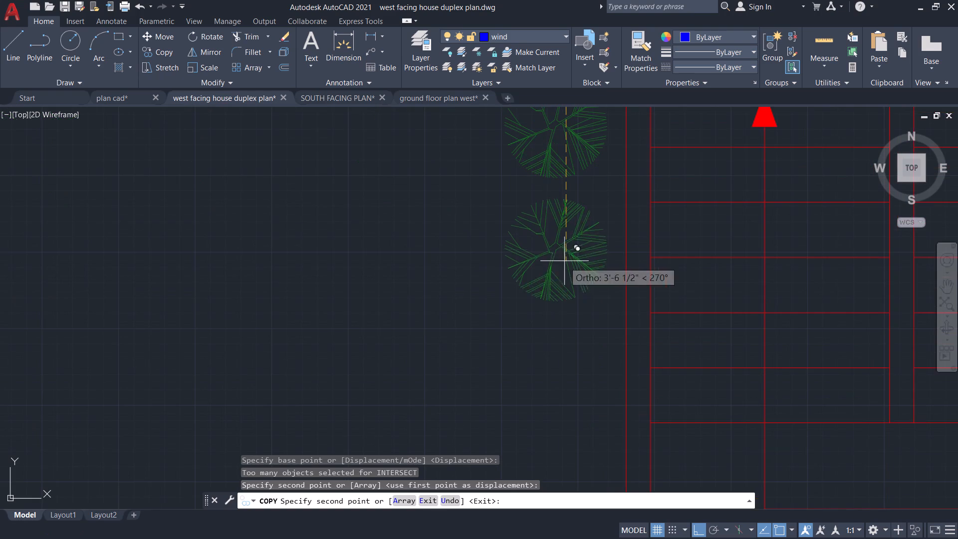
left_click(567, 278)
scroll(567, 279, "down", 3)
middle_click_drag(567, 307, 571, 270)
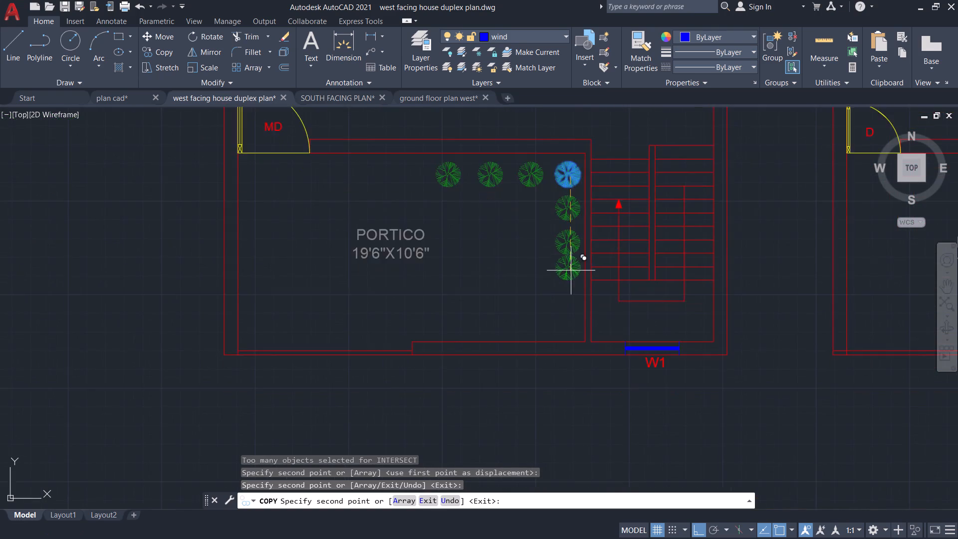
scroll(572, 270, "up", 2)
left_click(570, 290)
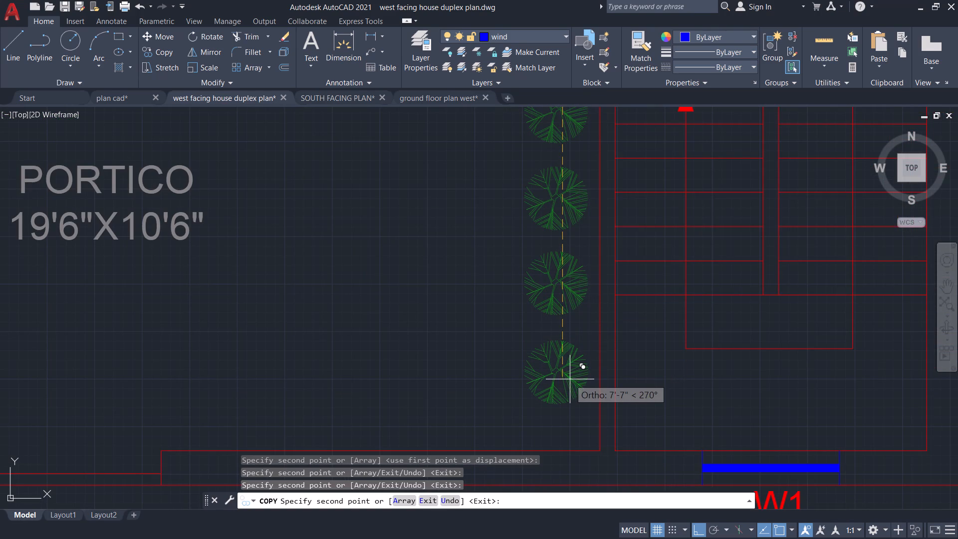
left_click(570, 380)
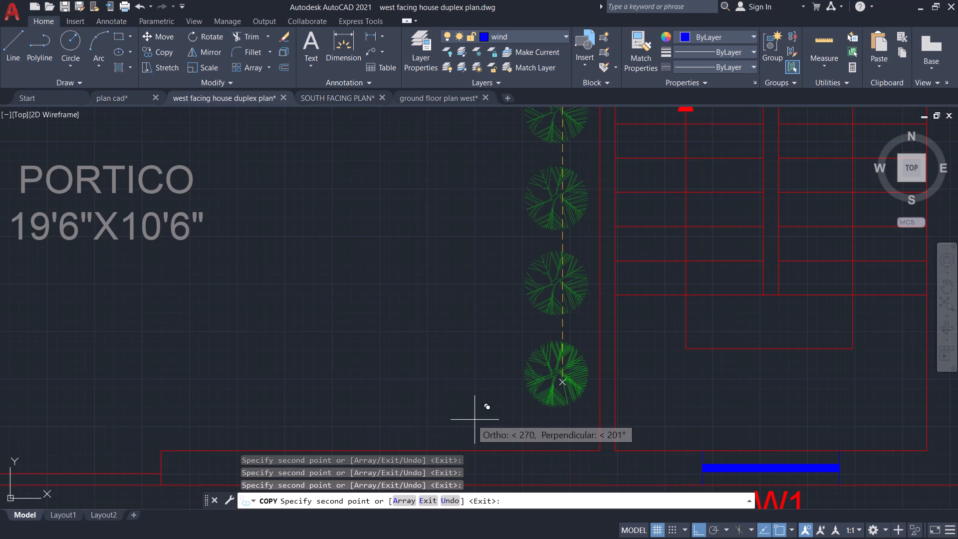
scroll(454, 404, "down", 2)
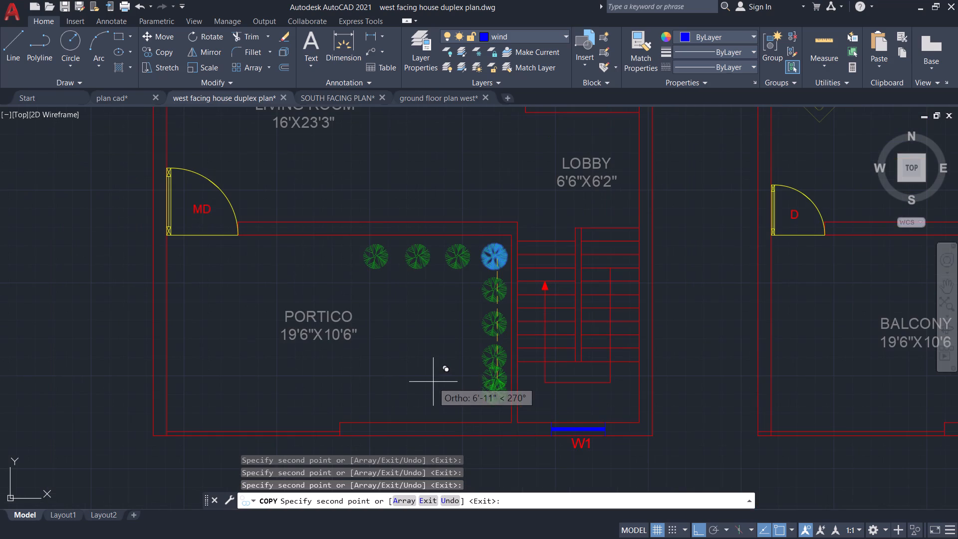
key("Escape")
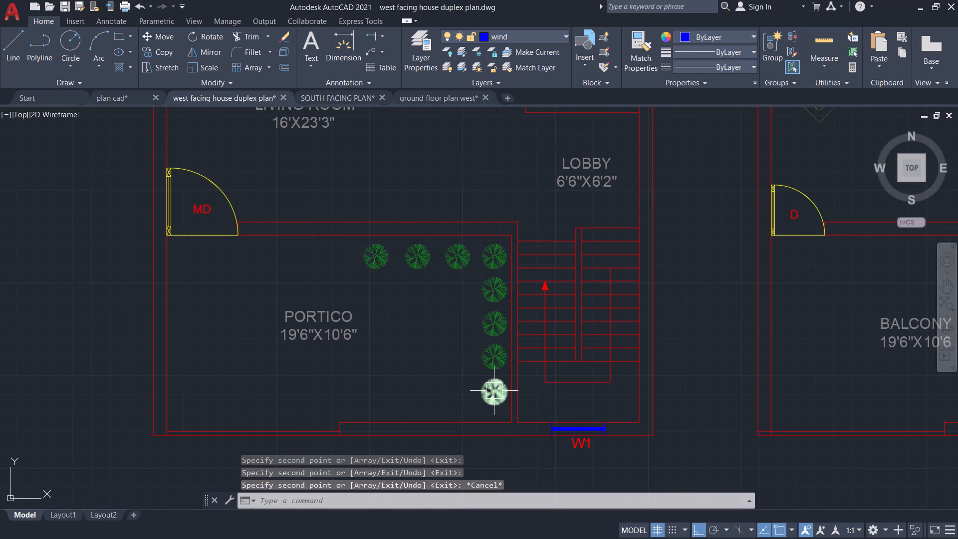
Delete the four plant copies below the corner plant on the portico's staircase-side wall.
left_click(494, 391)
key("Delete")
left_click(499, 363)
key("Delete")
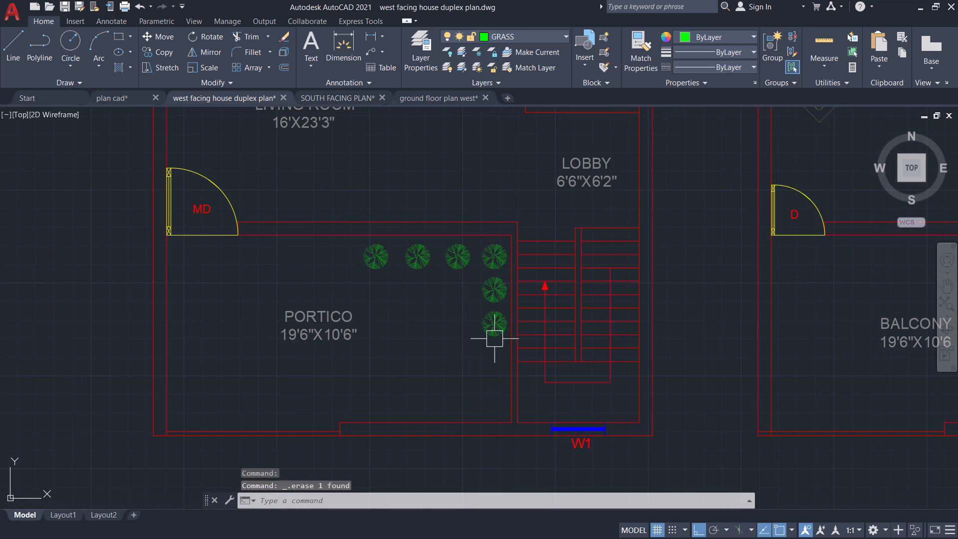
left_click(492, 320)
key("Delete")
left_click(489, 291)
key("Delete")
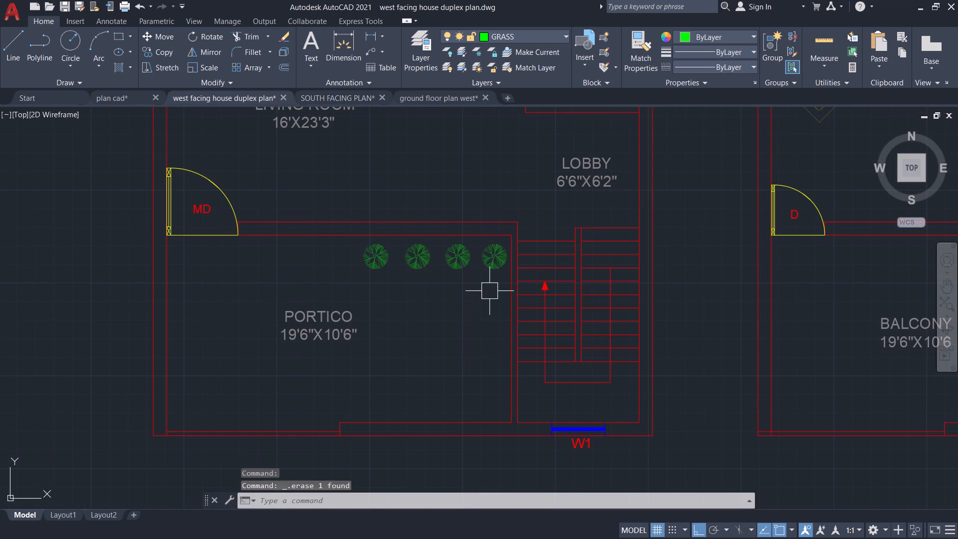
Copy the portico's corner plant four times down the staircase-side wall, ending just above the lower wall.
left_click(493, 272)
type("CO")
key("Return")
scroll(493, 272, "up", 1)
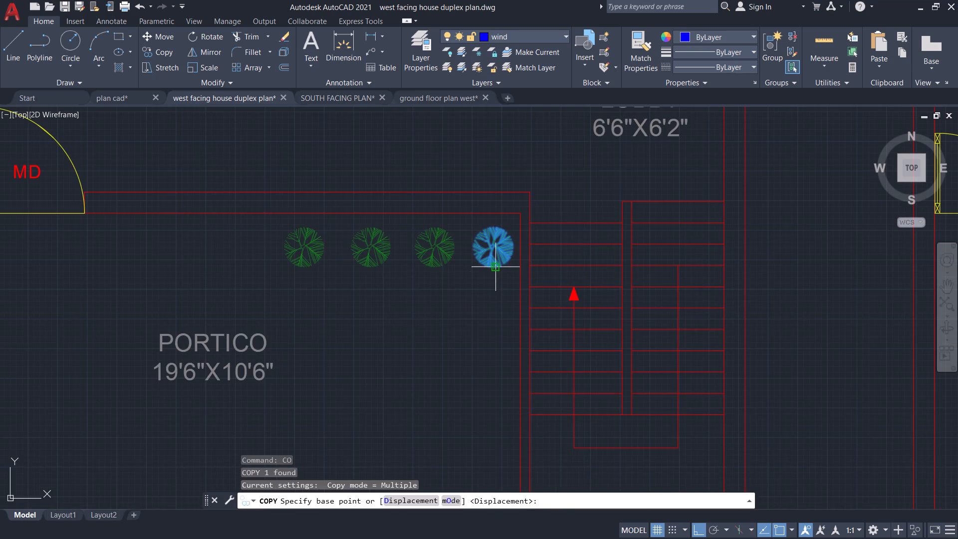
left_click(498, 264)
left_click(496, 325)
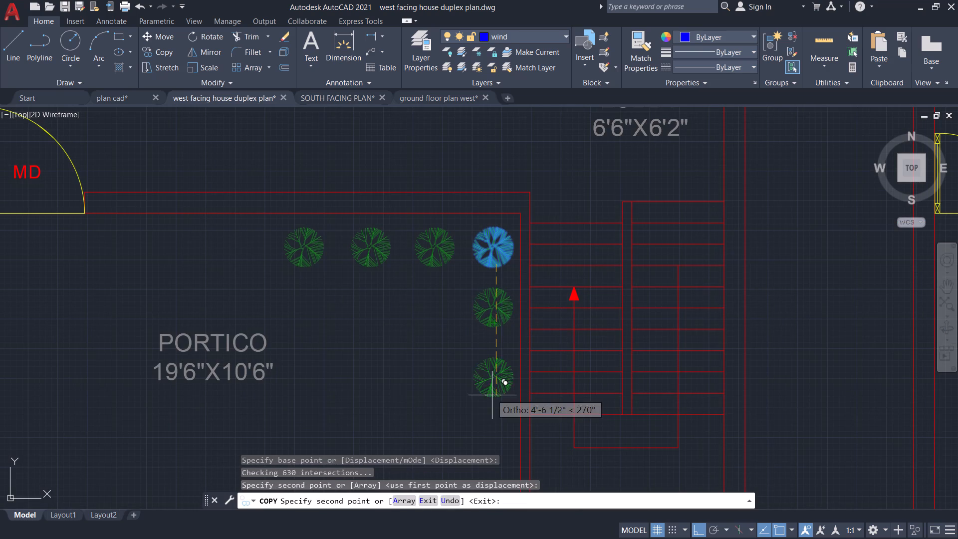
middle_click_drag(497, 322, 490, 259)
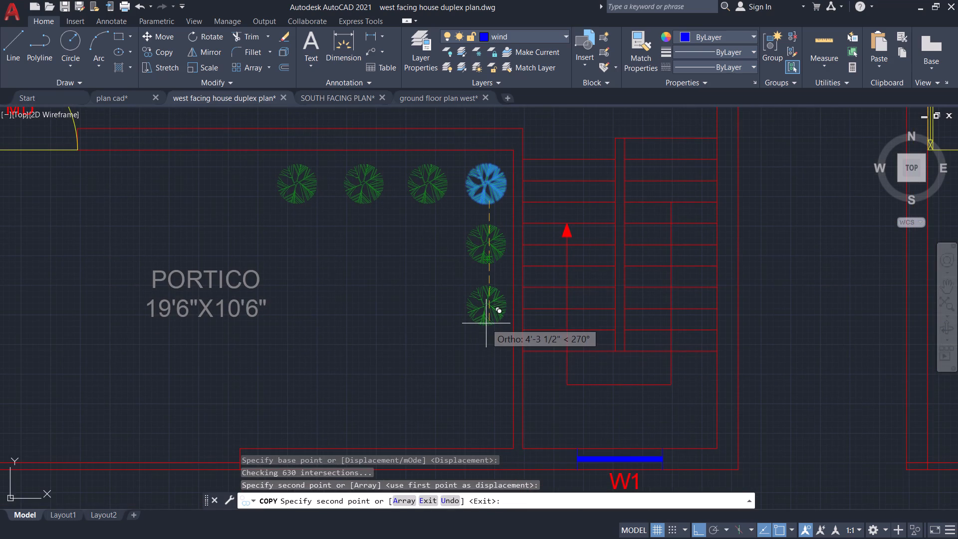
left_click(486, 319)
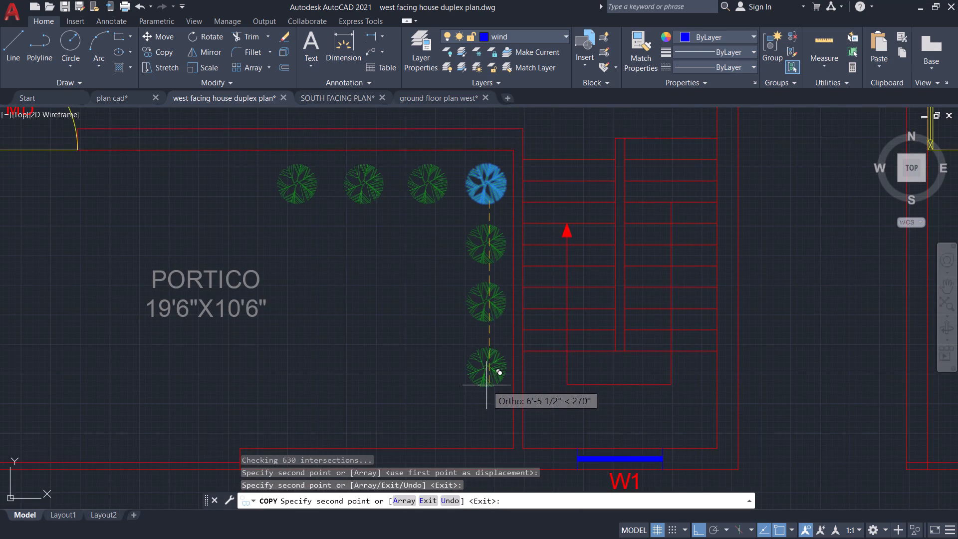
left_click(487, 381)
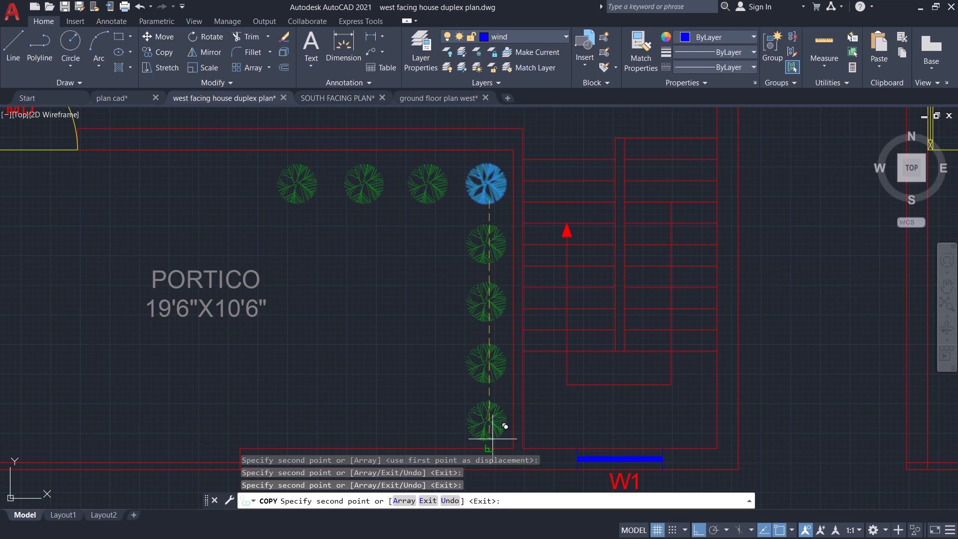
scroll(492, 439, "up", 2)
left_click(492, 439)
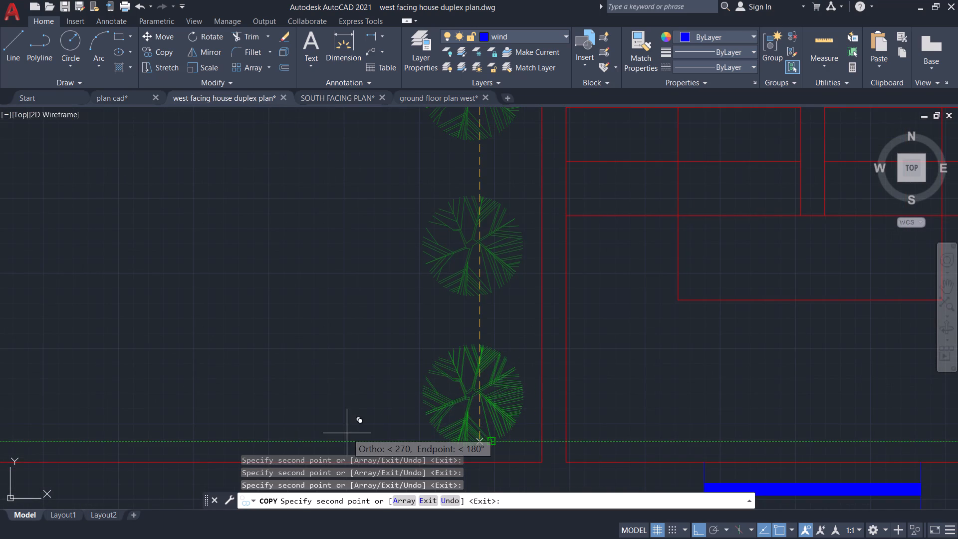
key("Escape")
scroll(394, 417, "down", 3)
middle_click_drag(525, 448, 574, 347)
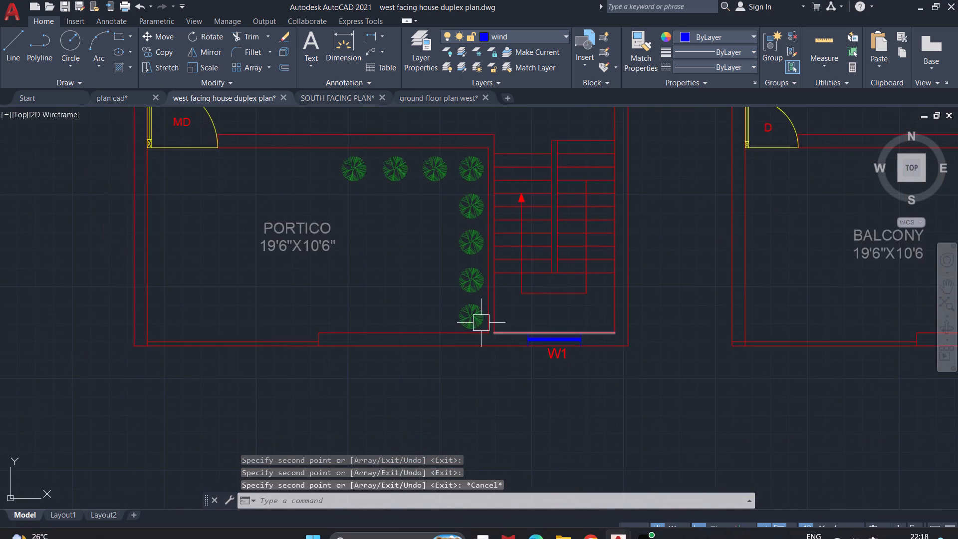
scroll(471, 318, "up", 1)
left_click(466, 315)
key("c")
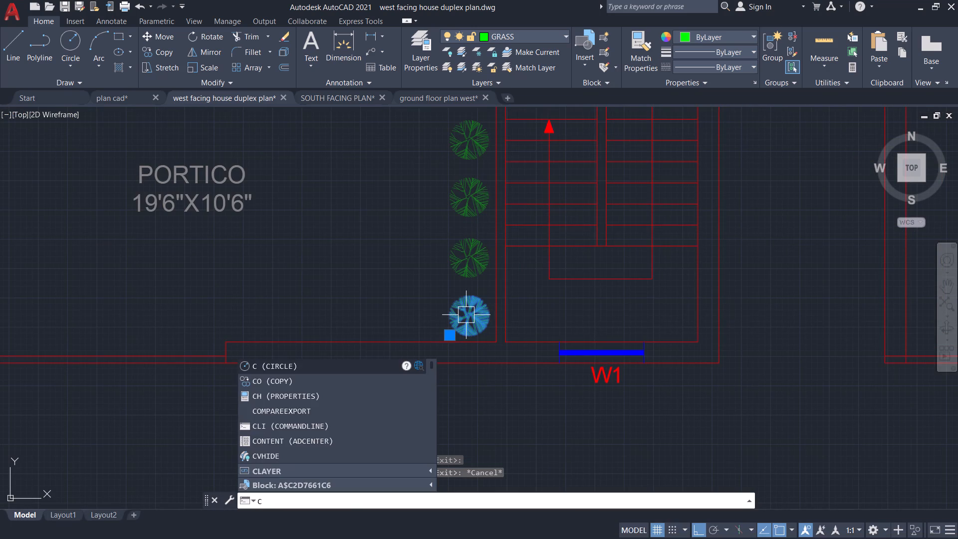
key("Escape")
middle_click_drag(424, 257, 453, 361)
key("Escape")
Copy the upper row's plant next to the corner one straight down about 8'-6" to the portico's lower wall.
left_click(435, 197)
type("CO")
key("Return")
left_click(441, 183)
scroll(443, 424, "up", 1)
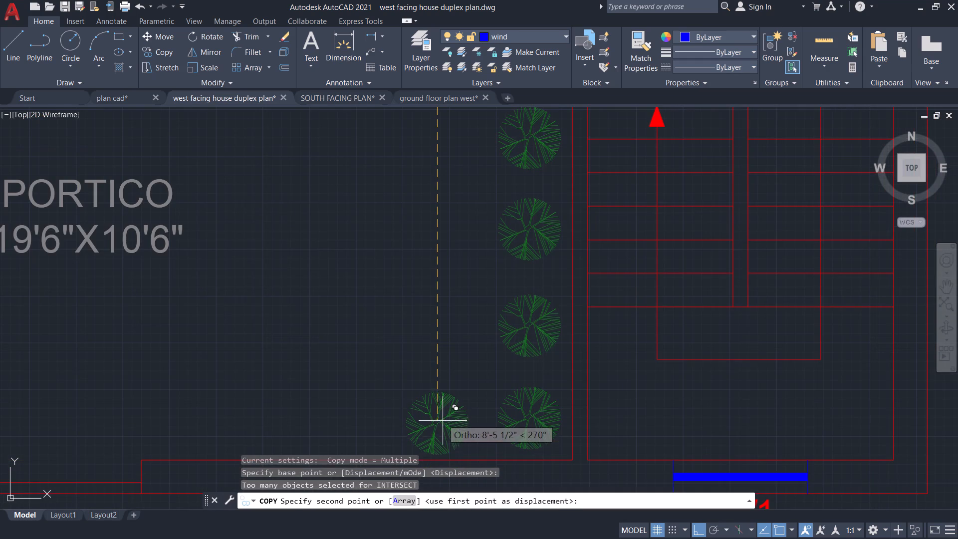
left_click(444, 422)
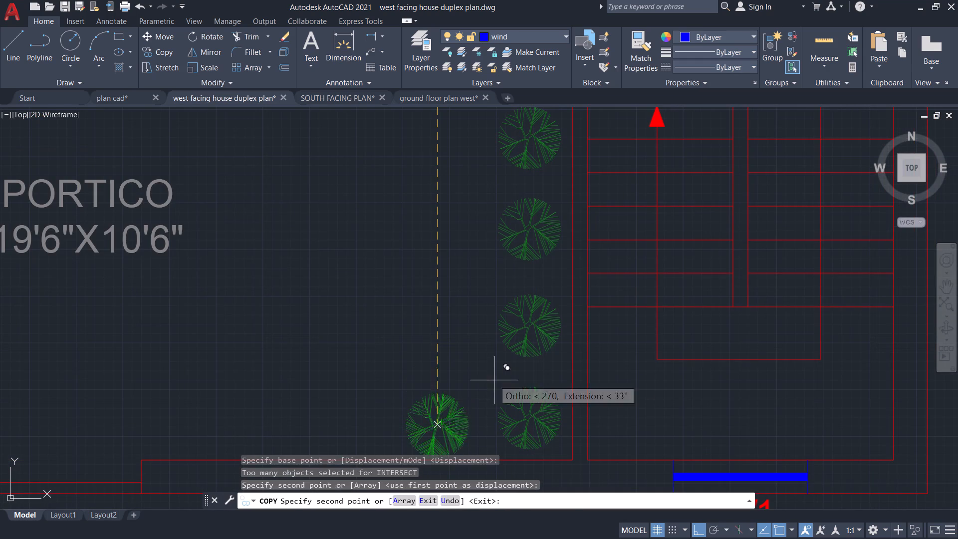
key("Escape")
Move the new lower-wall plant slightly up to line it up with the plant in the lower corner.
middle_click_drag(490, 381, 510, 332)
scroll(511, 332, "down", 2)
middle_click_drag(463, 313, 473, 330)
scroll(504, 351, "up", 2)
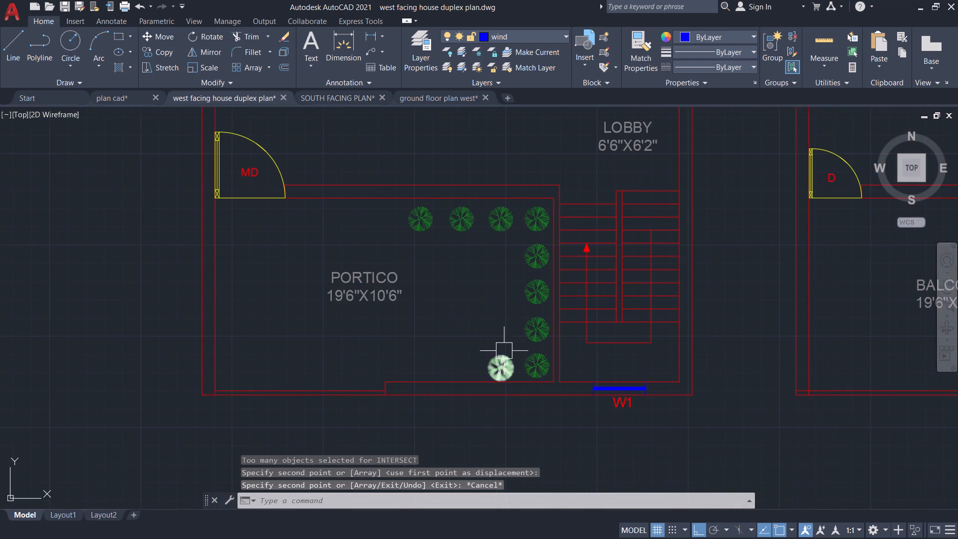
left_click(494, 387)
key("m")
key("Return")
scroll(494, 387, "up", 1)
left_click(493, 387)
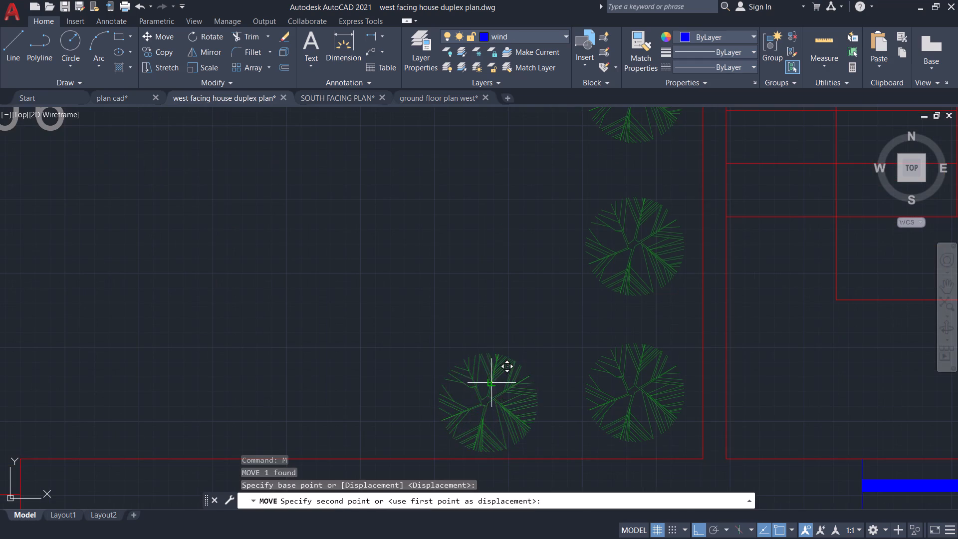
left_click(492, 373)
scroll(492, 373, "up", 1)
scroll(492, 373, "down", 3)
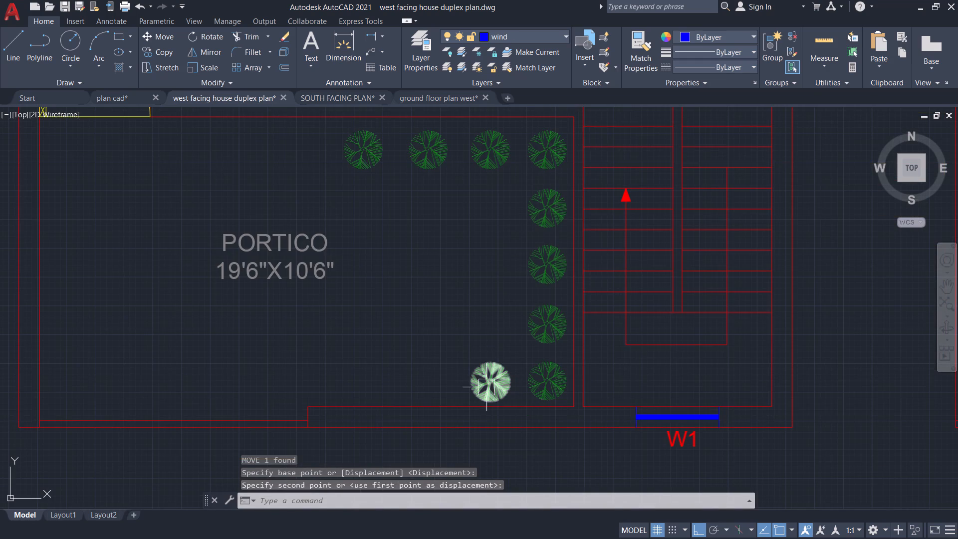
Copy the second plant of the portico's upper row straight down about 8'-5" into the lower row.
left_click(427, 162)
type("CO")
key("Return")
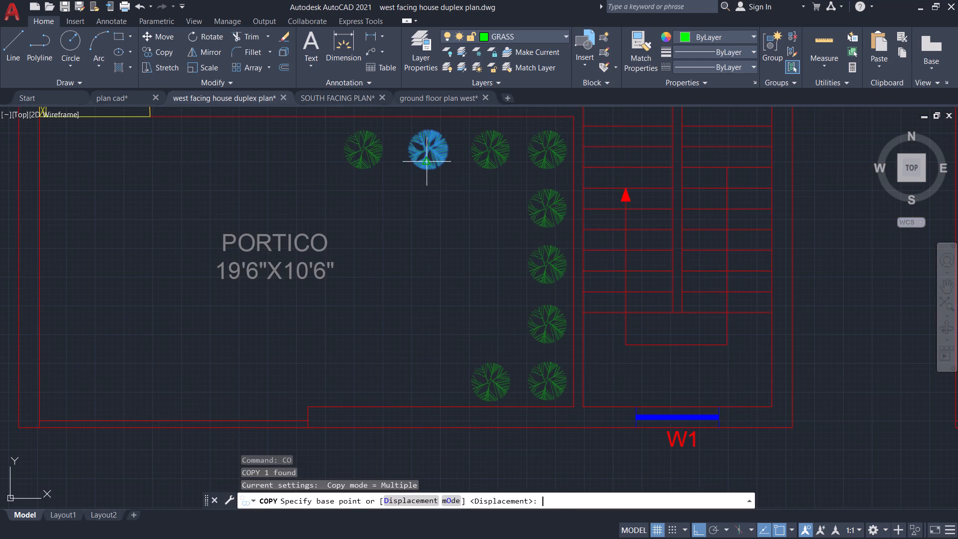
left_click(426, 159)
scroll(417, 390, "up", 2)
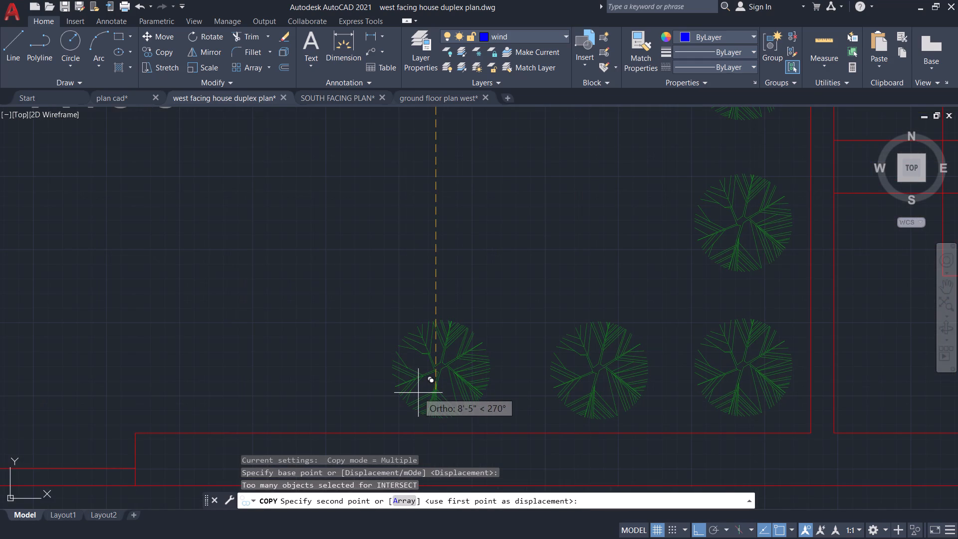
left_click(418, 393)
key("Escape")
Copy the first plant of the portico's upper row, nearest the MD door, straight down into line with the lower row.
scroll(418, 393, "down", 3)
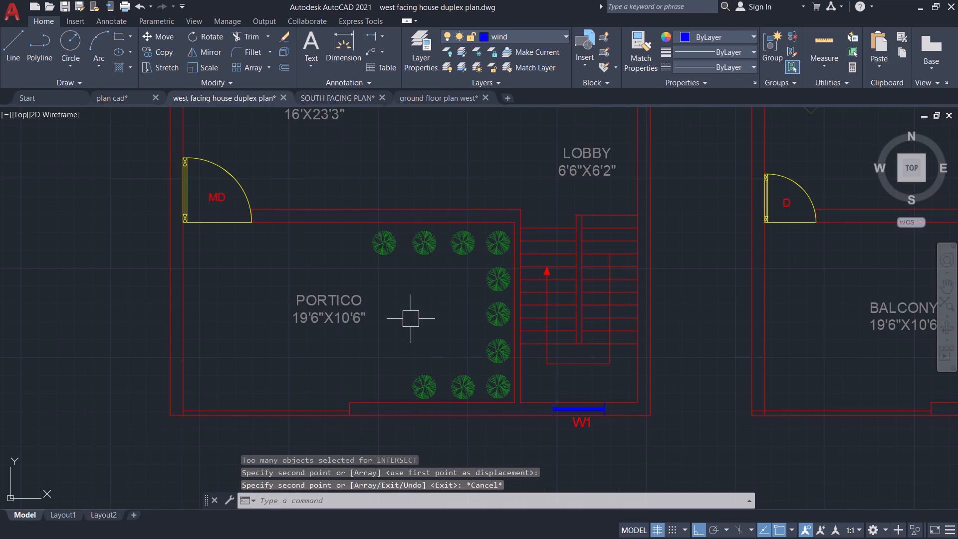
left_click(387, 237)
type("CO")
key("Return")
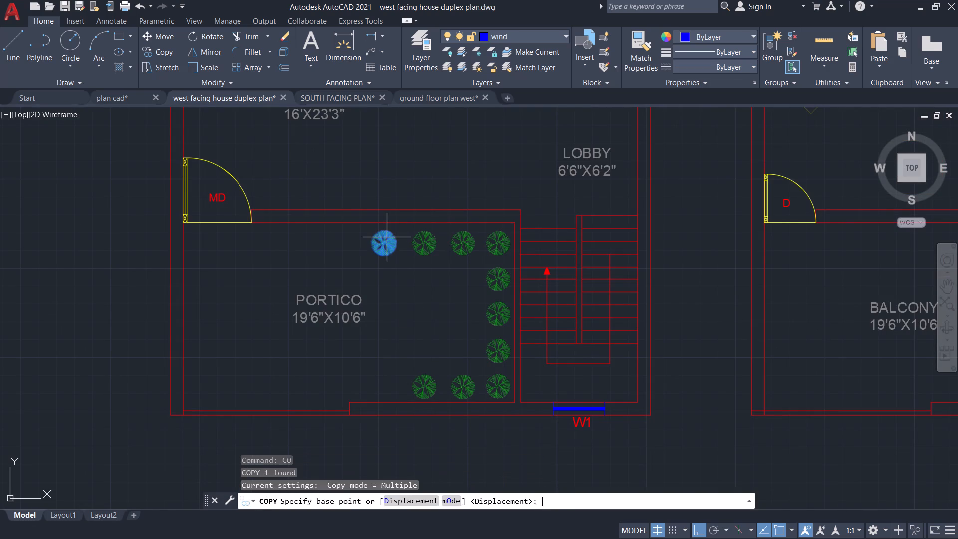
left_click(385, 242)
scroll(396, 390, "up", 3)
left_click(395, 373)
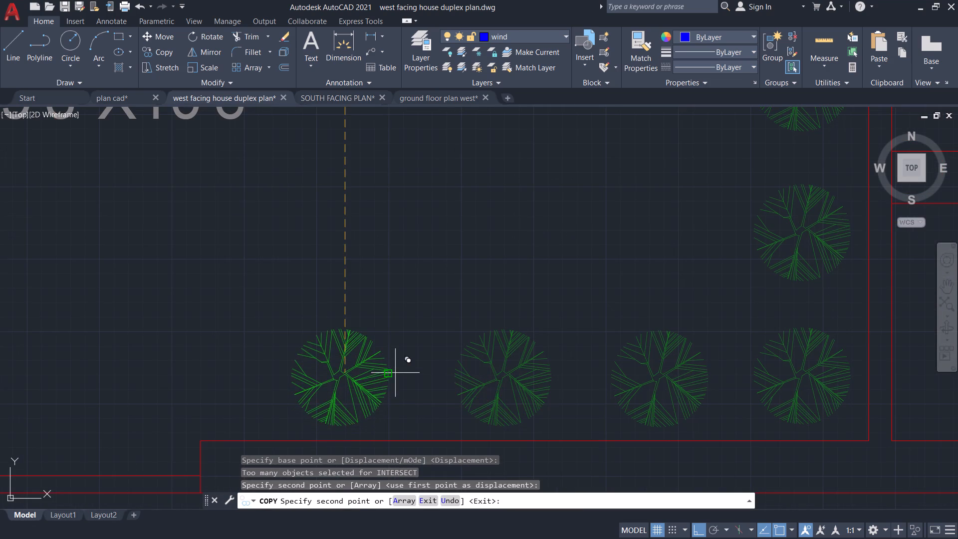
scroll(401, 374, "down", 2)
key("Escape")
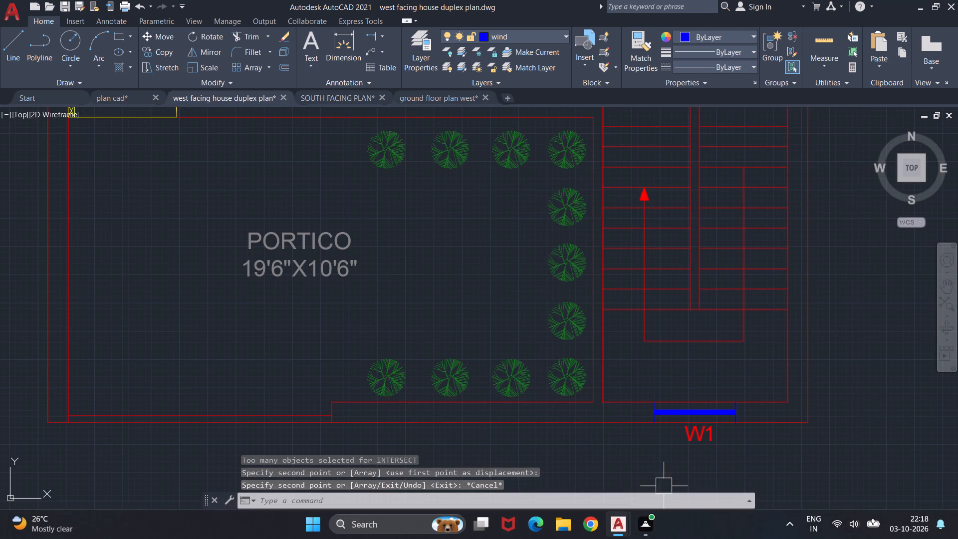
Copy all eleven portico plants horizontally about 34' into the matching position in the front balcony of the other floor plan.
scroll(556, 430, "up", 1)
scroll(481, 348, "down", 2)
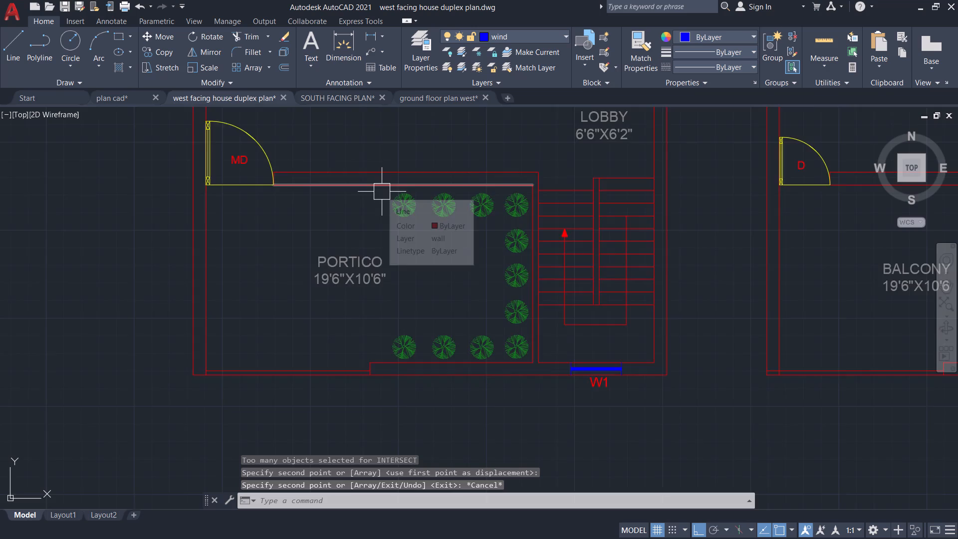
scroll(382, 192, "up", 2)
left_click(381, 192)
scroll(573, 322, "down", 2)
scroll(647, 441, "up", 1)
middle_click_drag(649, 448, 624, 379)
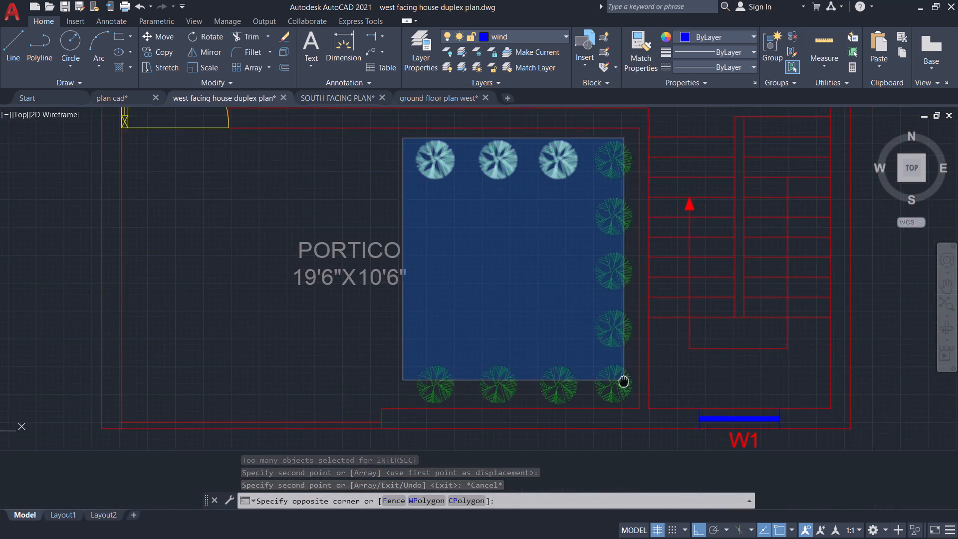
middle_click_drag(624, 379, 623, 377)
scroll(628, 385, "up", 2)
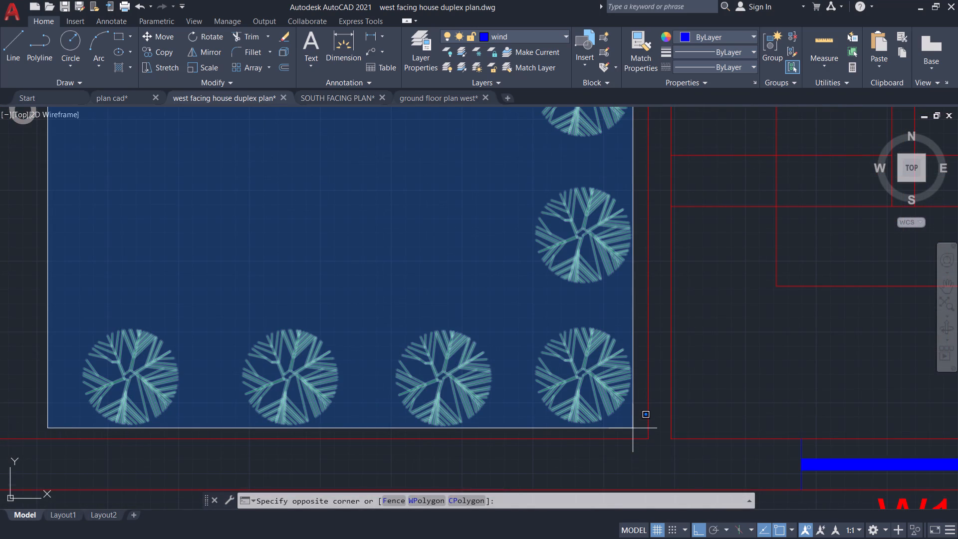
left_click(633, 428)
scroll(632, 428, "down", 3)
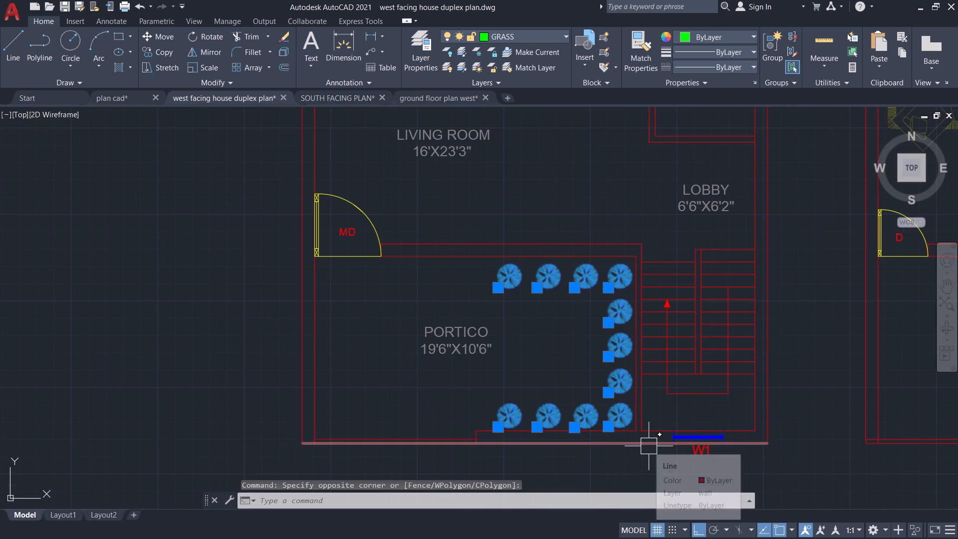
key("c")
key("o")
key("Return")
scroll(621, 334, "up", 1)
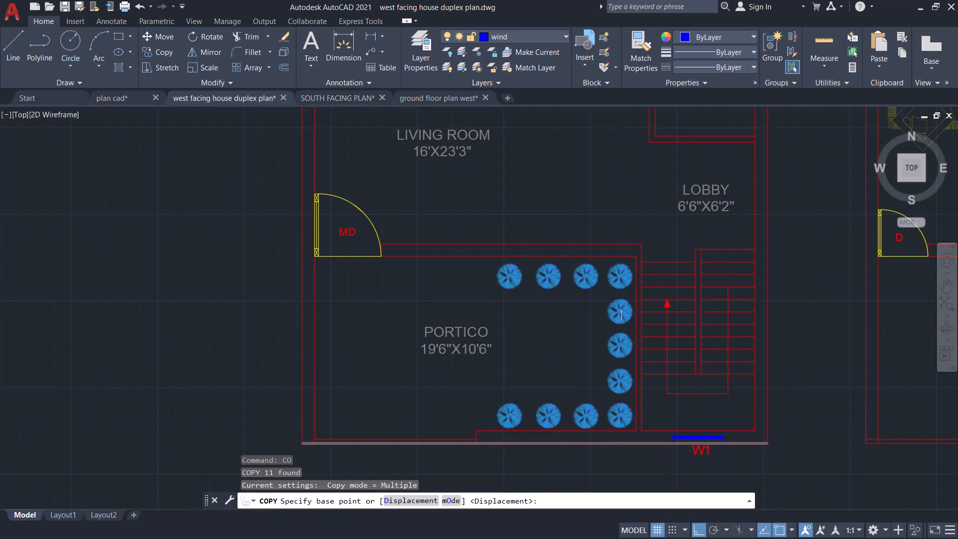
scroll(620, 333, "up", 2)
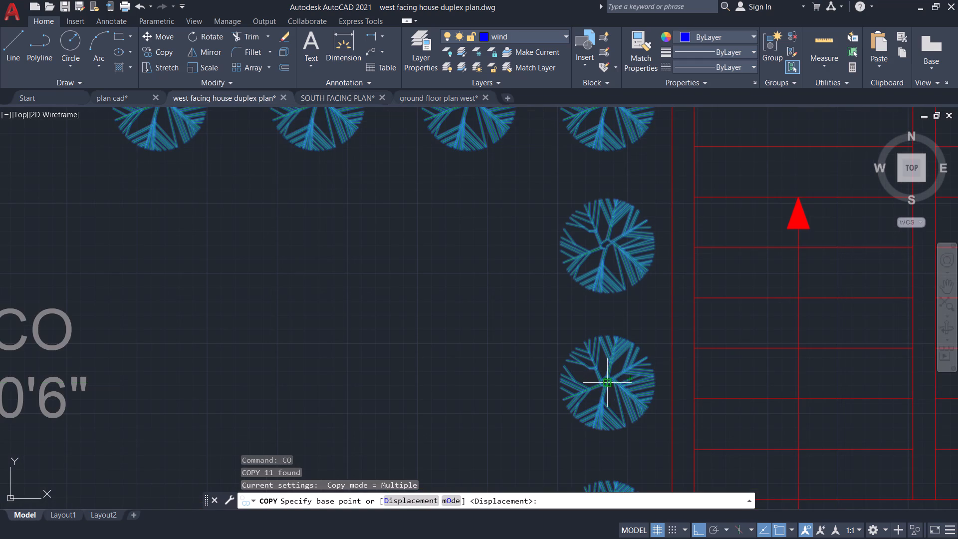
left_click(632, 381)
scroll(712, 385, "down", 3)
middle_click_drag(755, 379, 440, 355)
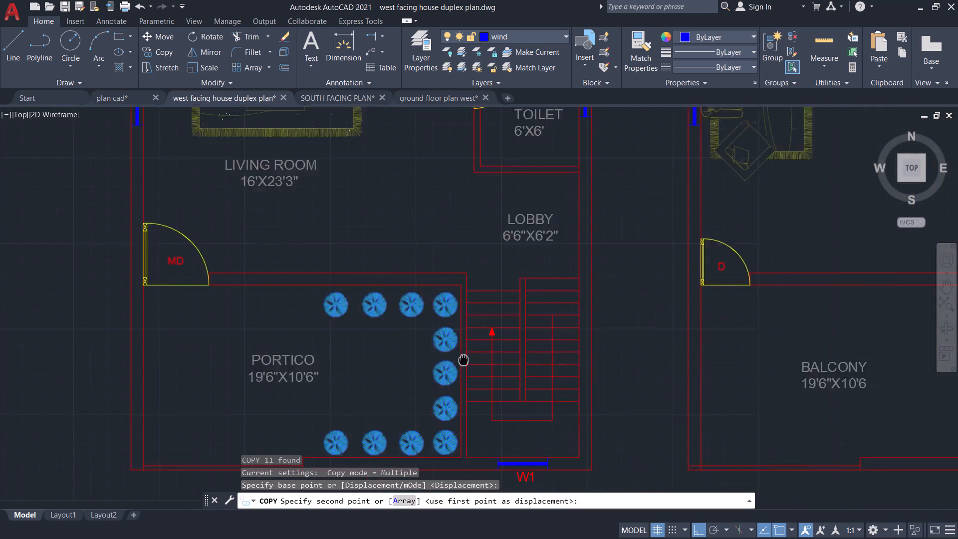
middle_click_drag(440, 355, 241, 326)
scroll(719, 320, "up", 3)
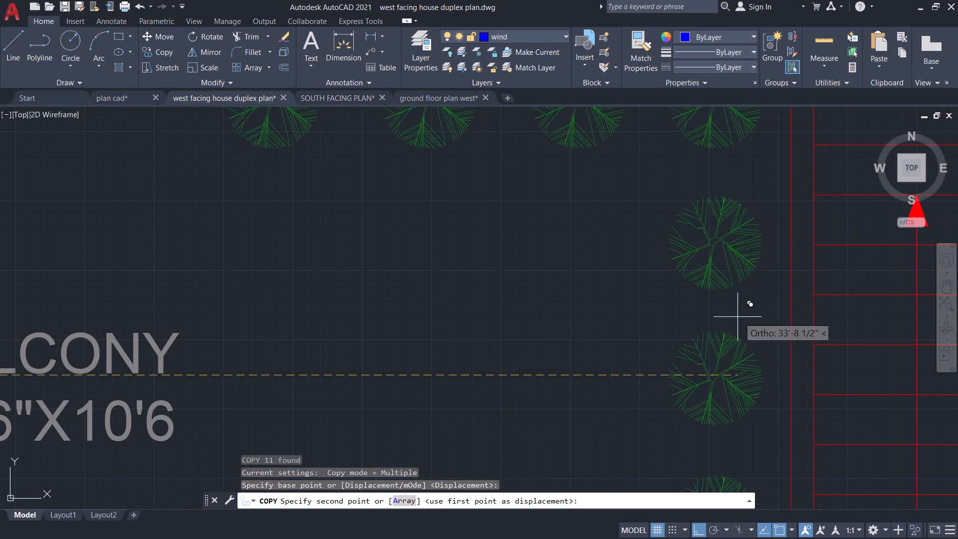
left_click(755, 321)
scroll(544, 267, "down", 4)
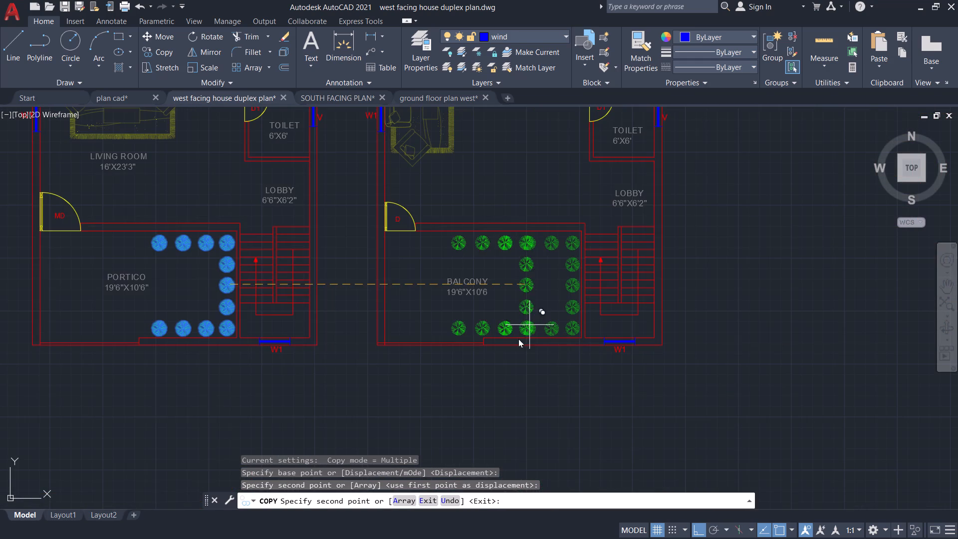
key("Escape")
Save the drawing.
scroll(465, 457, "down", 3)
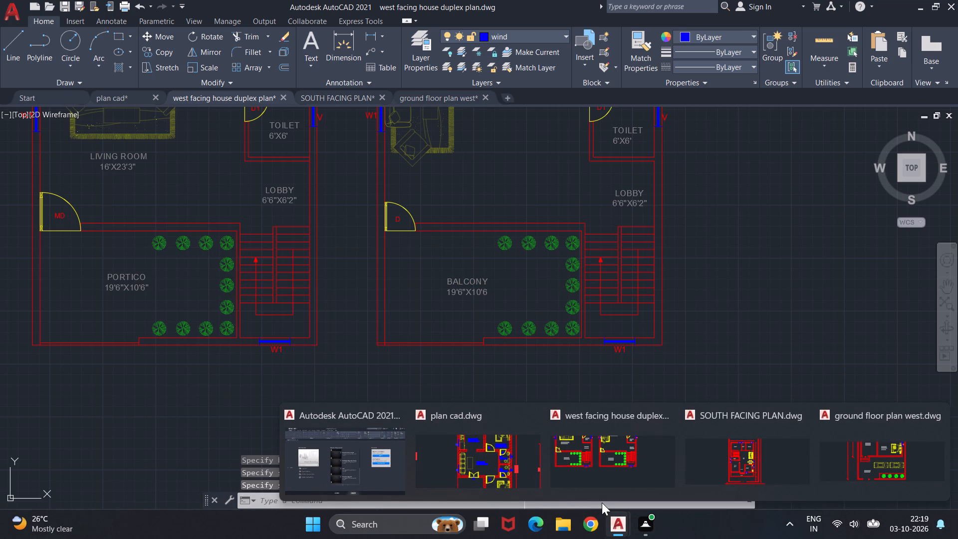
scroll(705, 315, "up", 2)
scroll(705, 314, "down", 3)
middle_click_drag(708, 318, 709, 319)
scroll(708, 318, "down", 1)
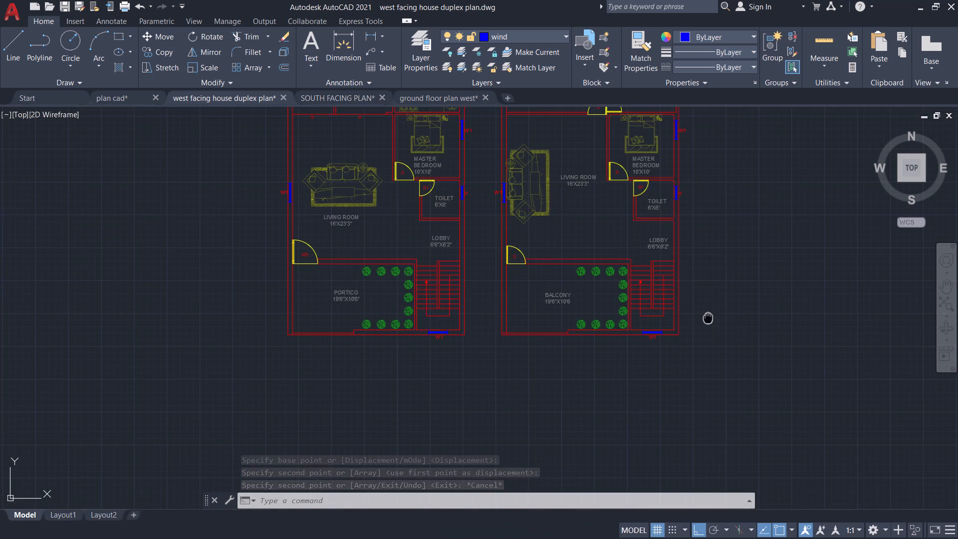
middle_click_drag(709, 319, 714, 427)
key("ctrl+s")
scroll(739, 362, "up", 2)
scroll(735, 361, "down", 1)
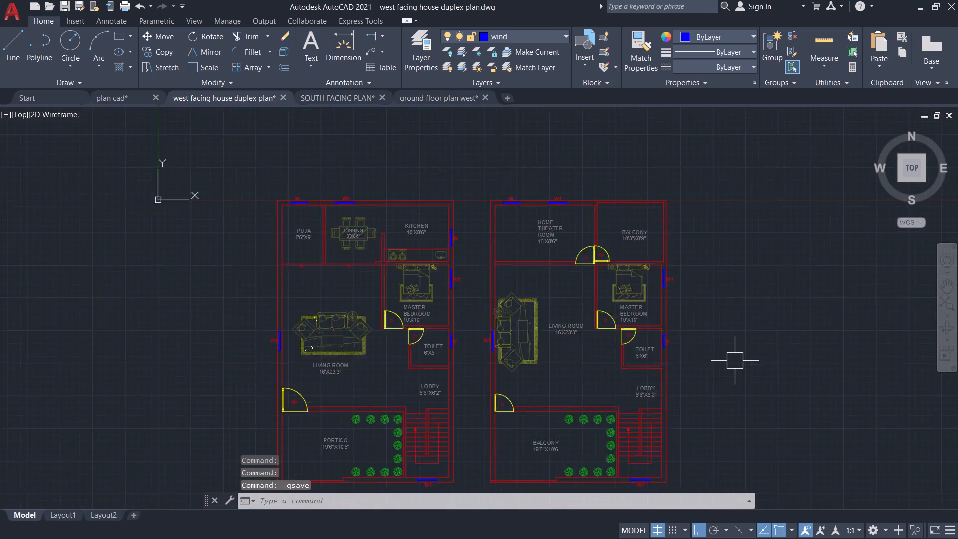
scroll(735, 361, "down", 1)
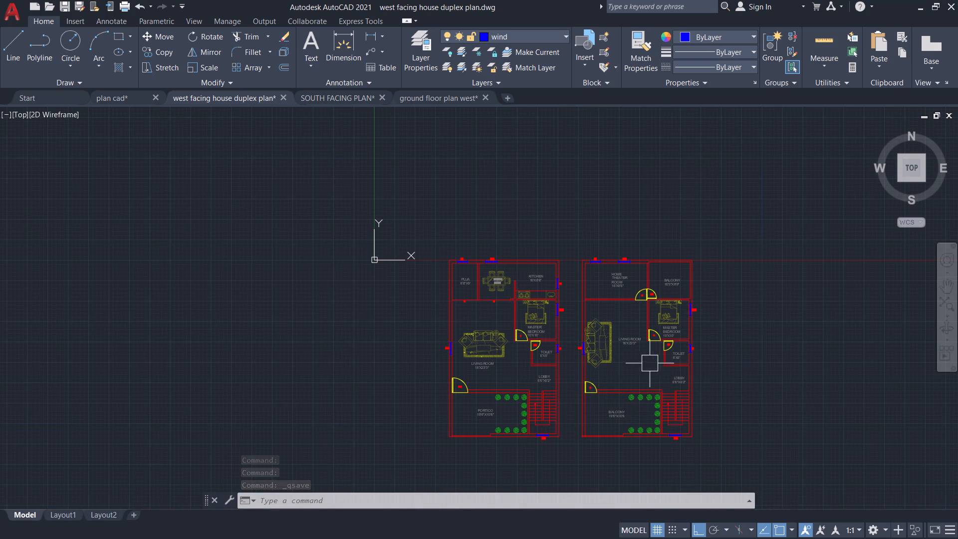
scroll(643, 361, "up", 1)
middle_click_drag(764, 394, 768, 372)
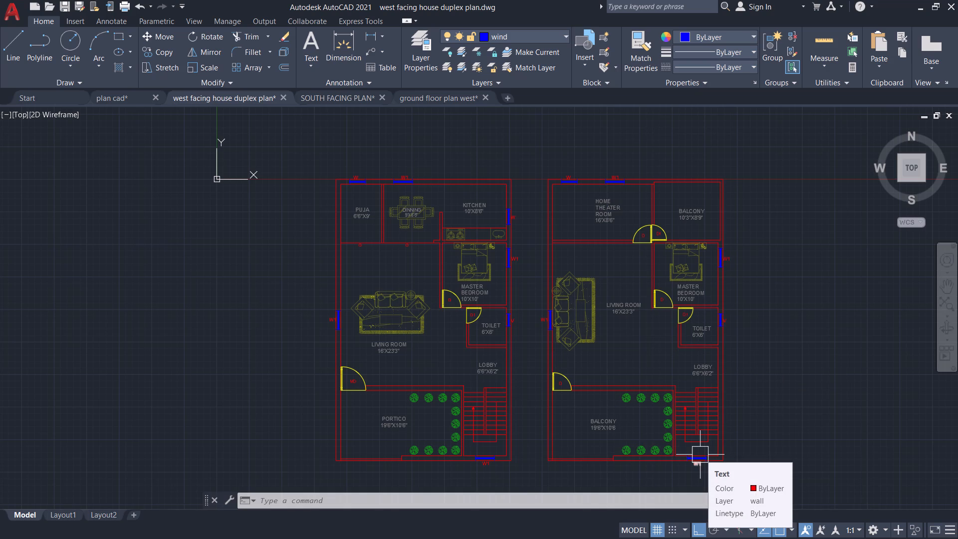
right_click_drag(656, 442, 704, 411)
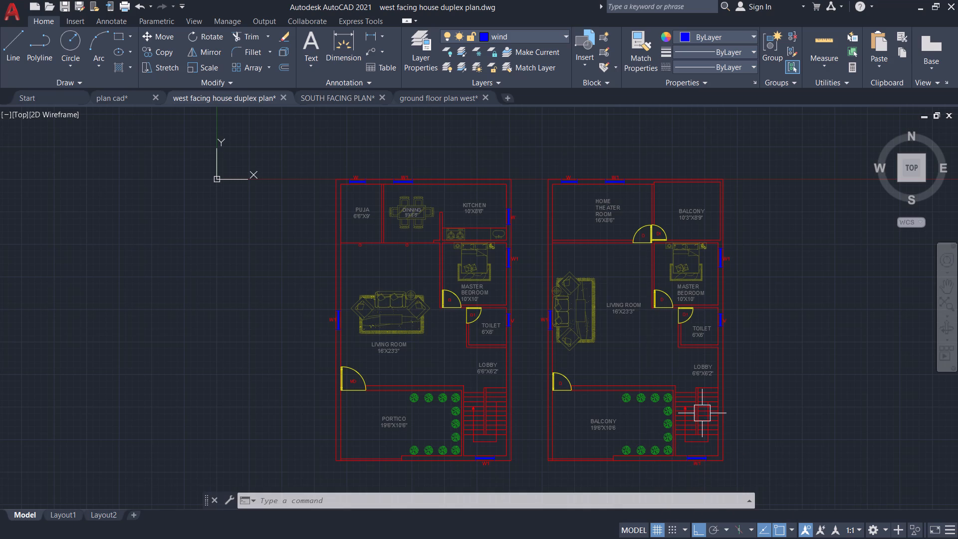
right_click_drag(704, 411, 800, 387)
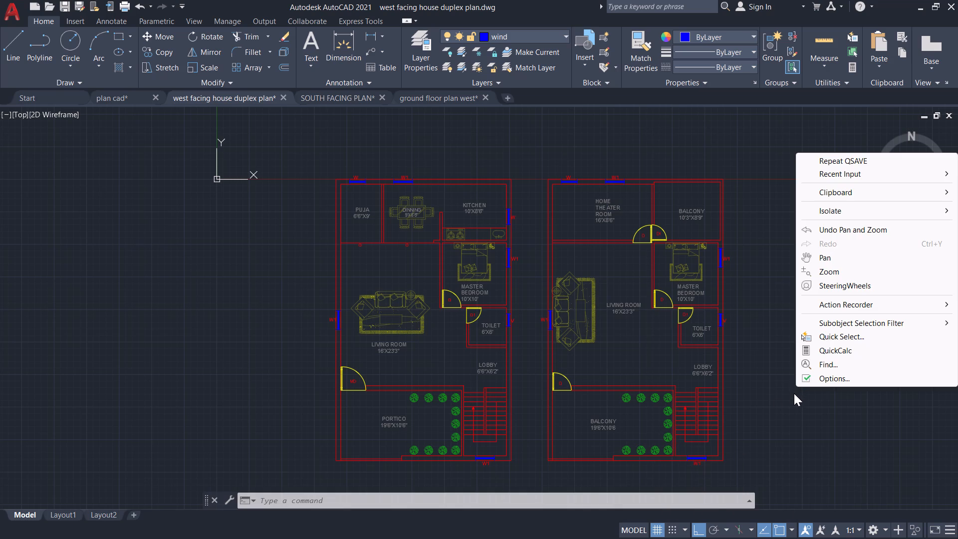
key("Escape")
Make wall the current layer and add a linear dimension above the ground floor plan's top wall, between its outer corners.
key("d")
type("LI")
key("Return")
left_click(555, 31)
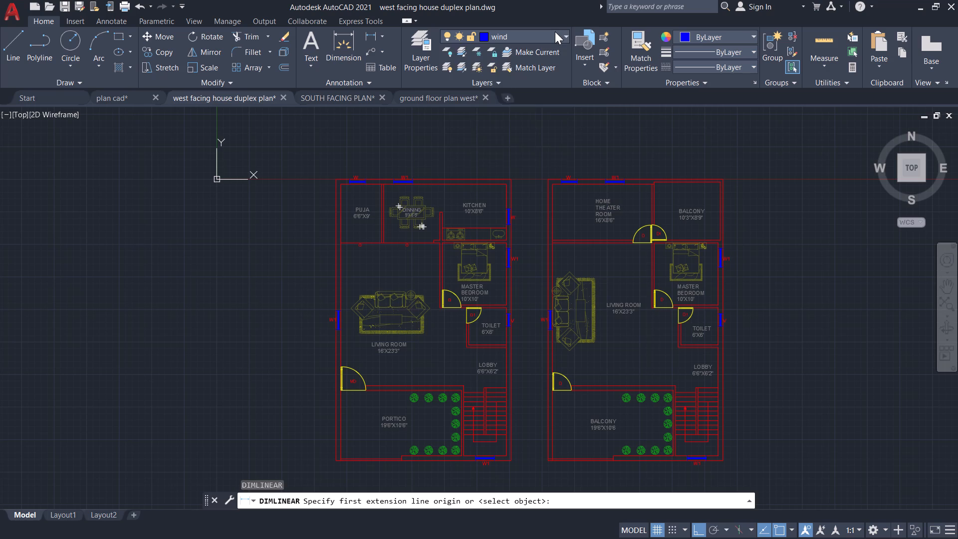
left_click(516, 138)
scroll(319, 194, "up", 2)
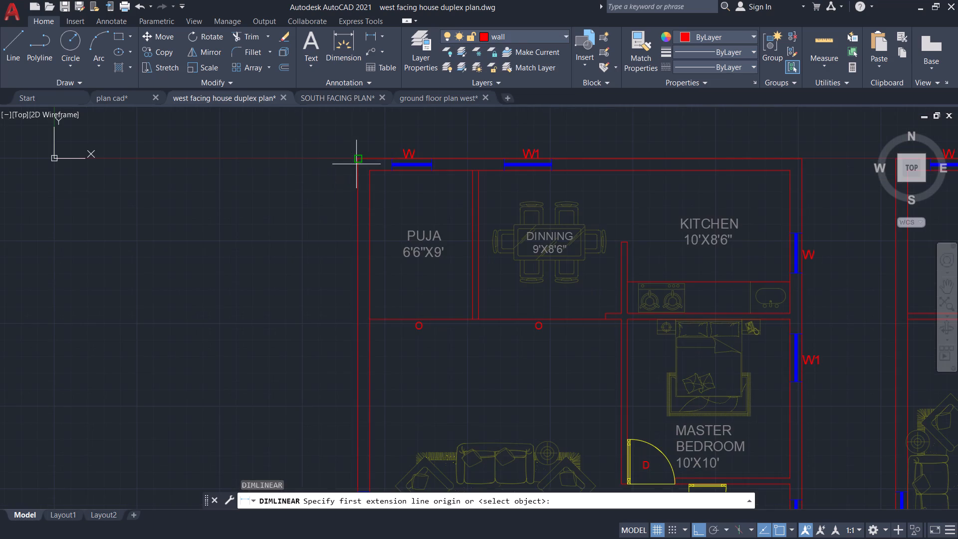
left_click(356, 159)
middle_click_drag(664, 157, 372, 266)
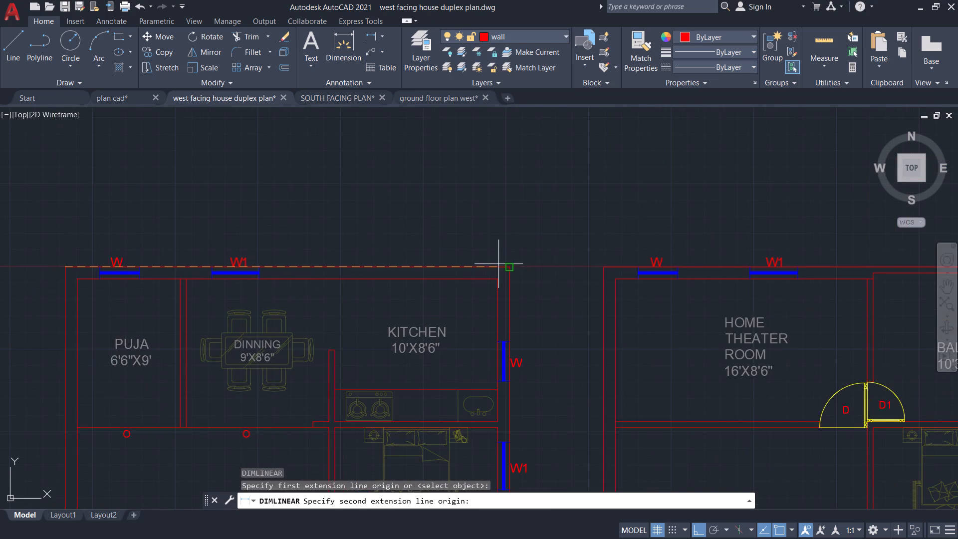
left_click(510, 267)
left_click(506, 227)
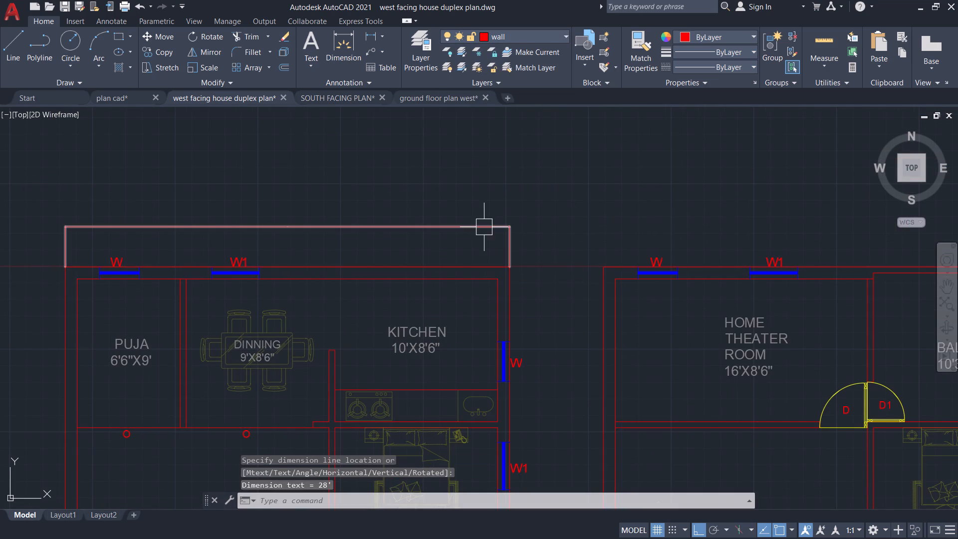
Add a vertical linear dimension outside the ground floor plan's left wall, from the top outer corner to the bottom outer corner.
scroll(392, 208, "down", 3)
key("space")
scroll(320, 233, "up", 2)
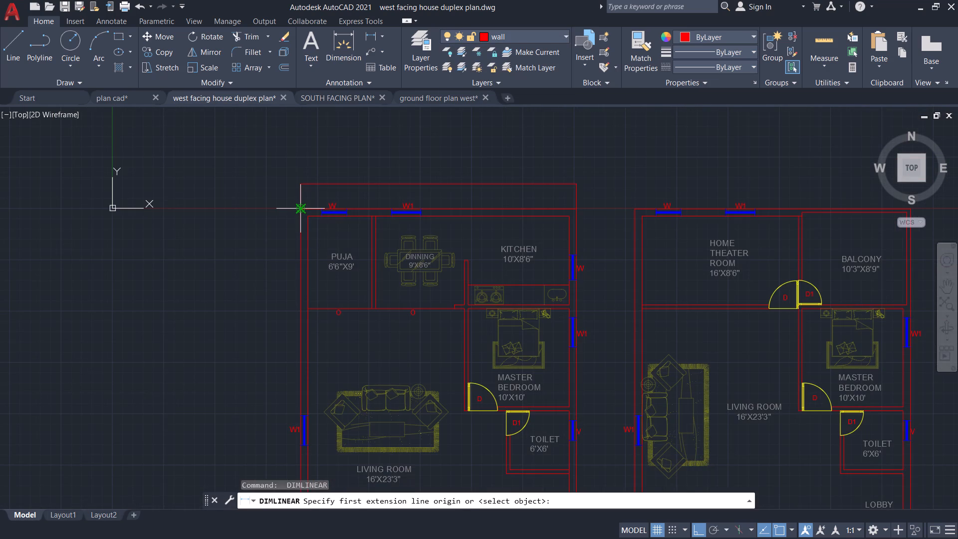
left_click(301, 211)
scroll(274, 273, "down", 2)
middle_click_drag(262, 310, 317, 134)
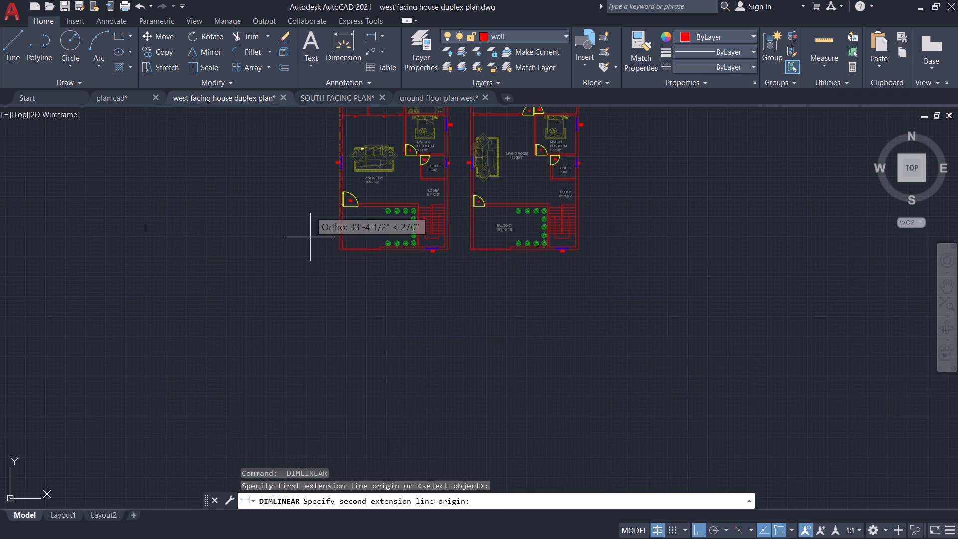
scroll(338, 252, "down", 1)
scroll(338, 251, "up", 4)
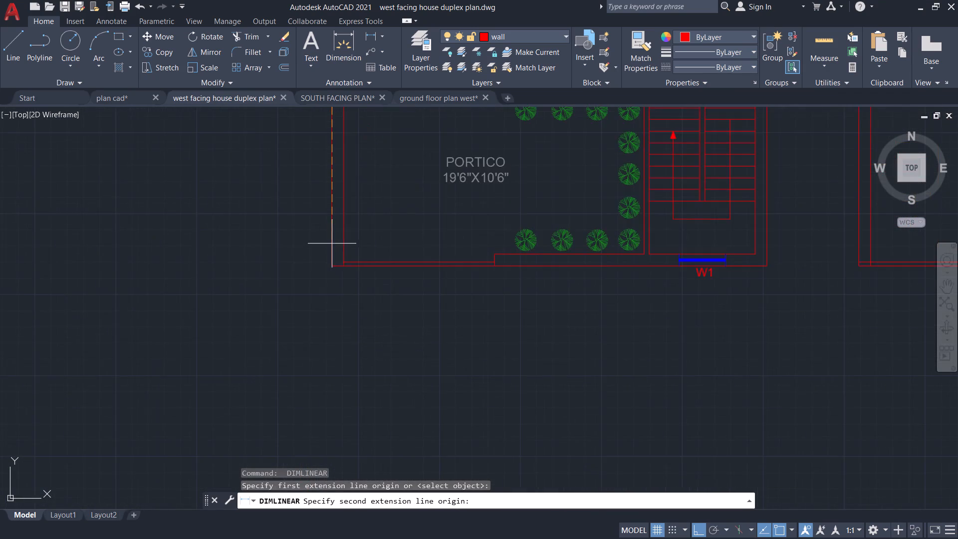
scroll(330, 245, "up", 1)
left_click(331, 280)
scroll(268, 265, "down", 1)
middle_click_drag(271, 265, 342, 393)
scroll(342, 393, "down", 3)
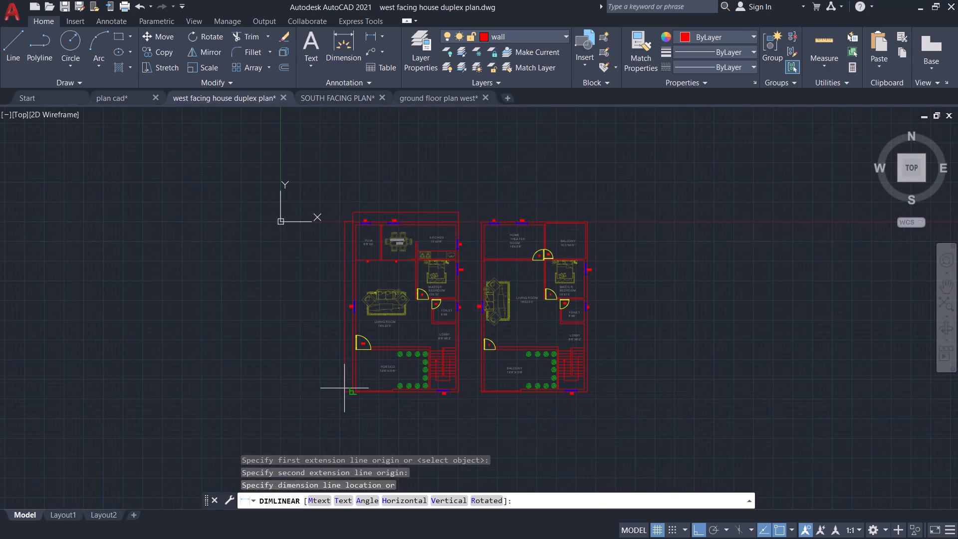
scroll(344, 386, "up", 1)
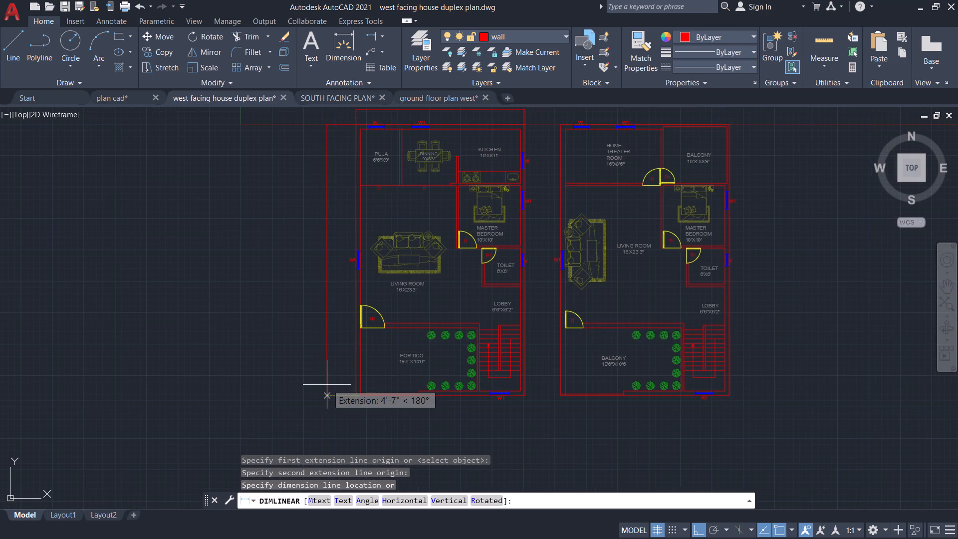
scroll(334, 385, "up", 1)
left_click(334, 385)
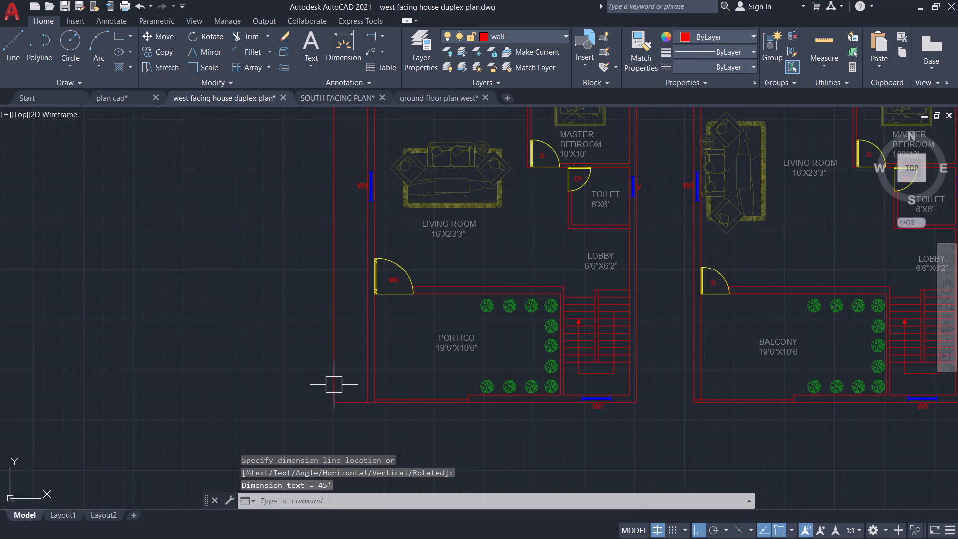
Add a linear dimension above the first floor plan's top wall, spanning its two outer corners over the home theater room and balcony.
scroll(334, 385, "down", 2)
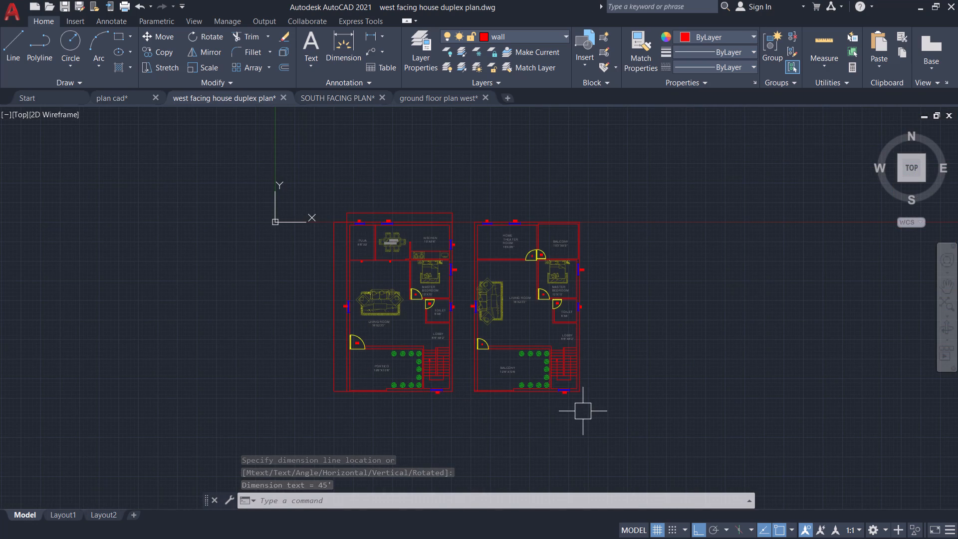
scroll(566, 216, "up", 2)
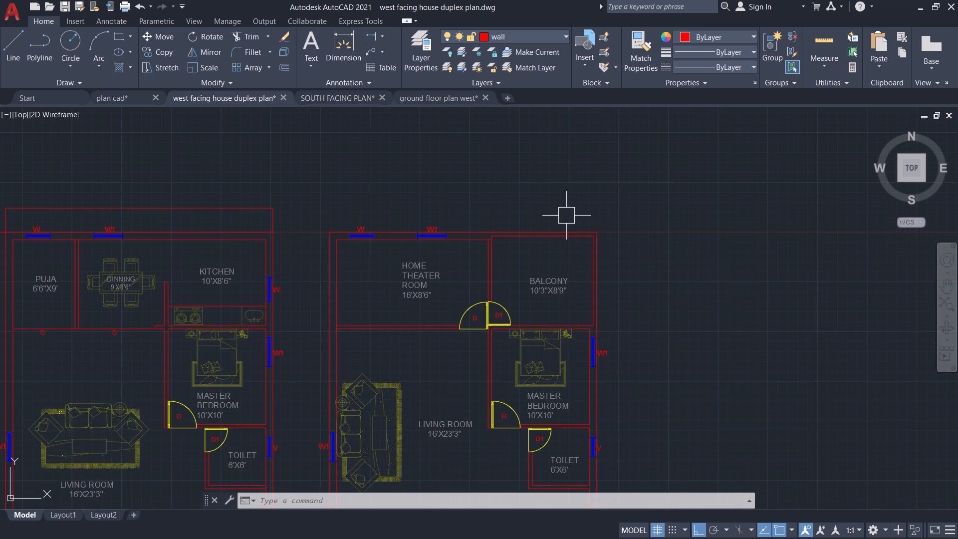
type("DLI")
key("Return")
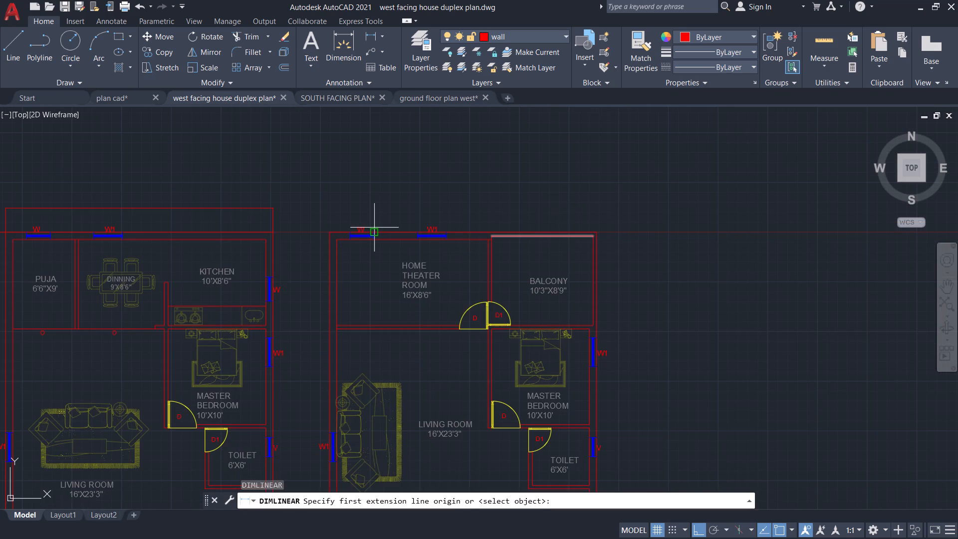
scroll(312, 228, "up", 2)
left_click(353, 240)
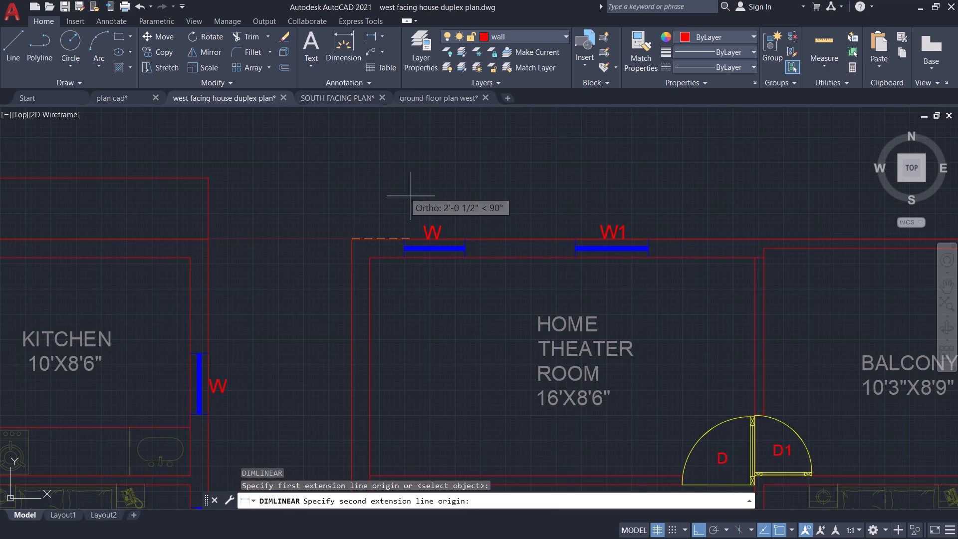
middle_click_drag(683, 206, 277, 256)
left_click(627, 291)
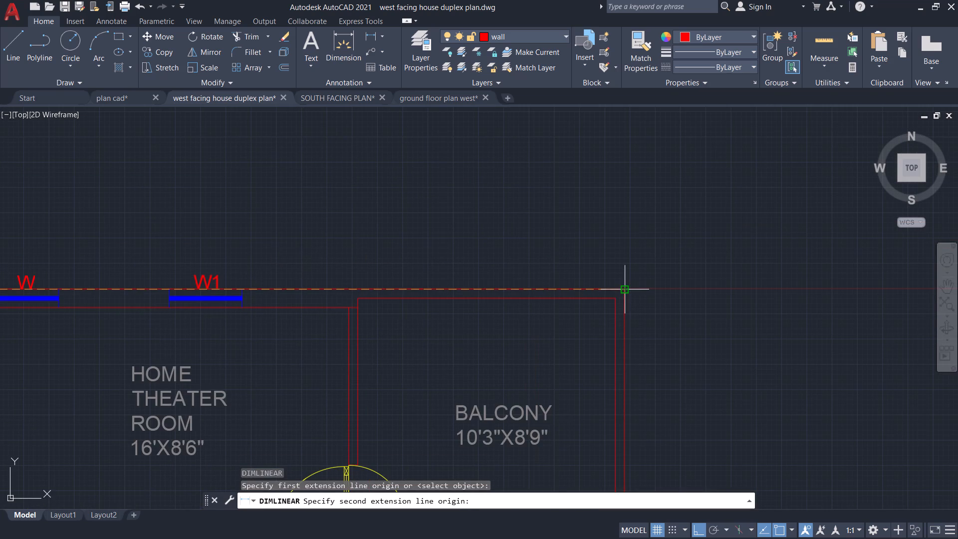
scroll(620, 261, "down", 2)
scroll(620, 249, "up", 1)
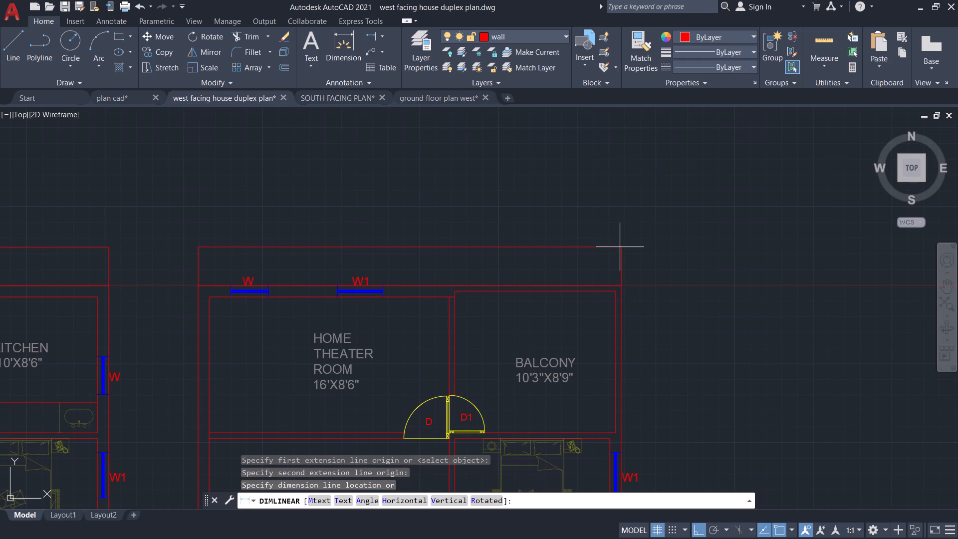
left_click(620, 247)
Add a vertical linear dimension outside the first floor plan's right wall, from the top outer corner to the bottom outer corner.
scroll(649, 301, "down", 3)
middle_click_drag(658, 328, 608, 287)
key("space")
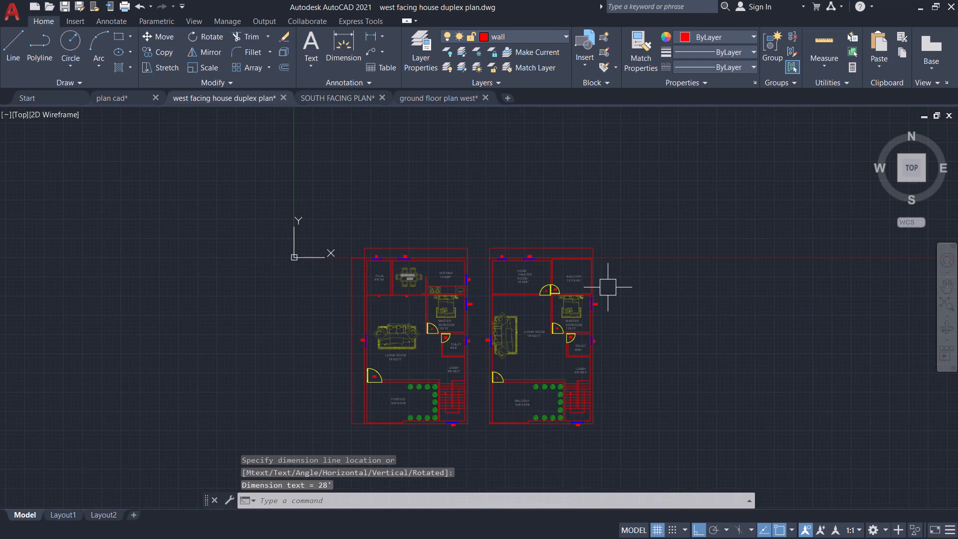
scroll(596, 268, "up", 2)
left_click(585, 240)
scroll(596, 299, "down", 3)
scroll(572, 428, "up", 1)
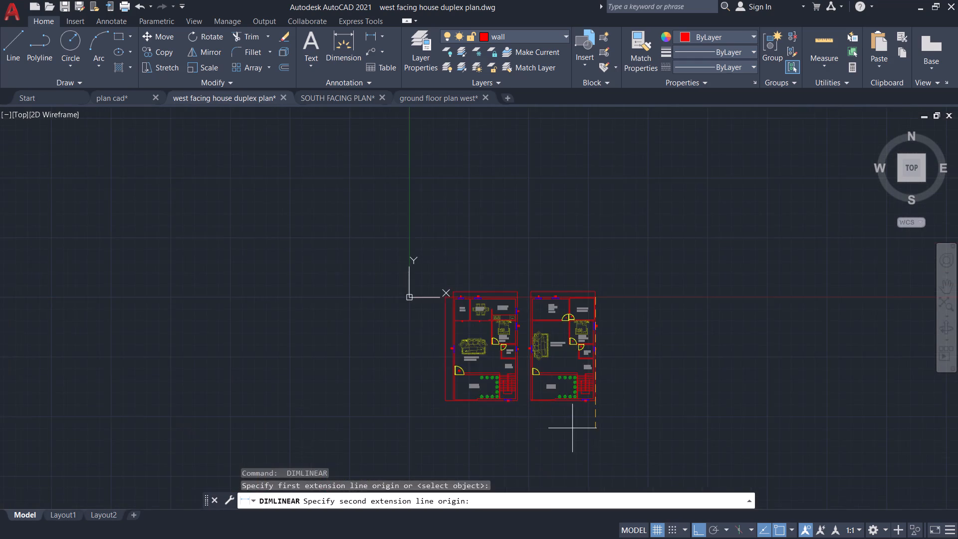
scroll(572, 428, "up", 3)
left_click(607, 362)
scroll(665, 347, "down", 3)
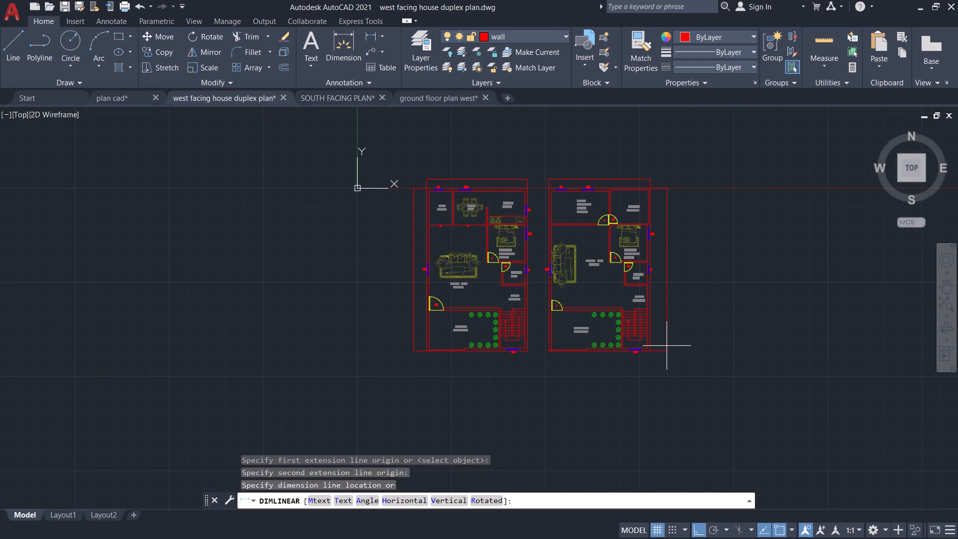
scroll(667, 346, "up", 2)
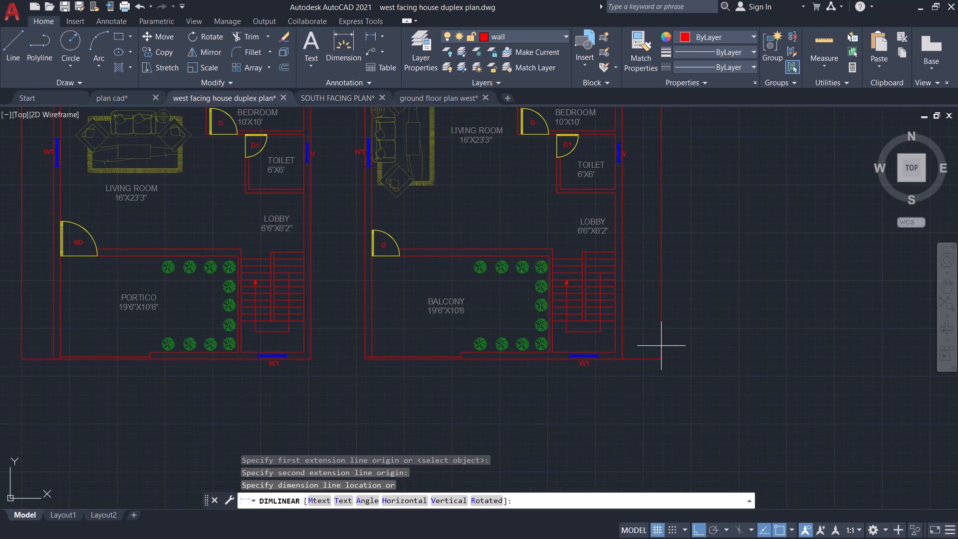
left_click(656, 345)
scroll(615, 166, "up", 3)
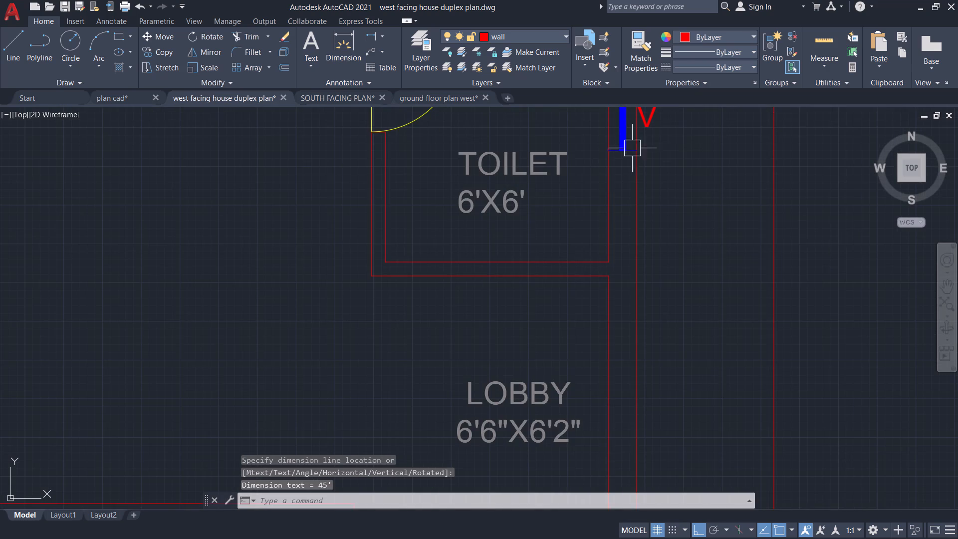
scroll(673, 166, "down", 5)
key("Escape")
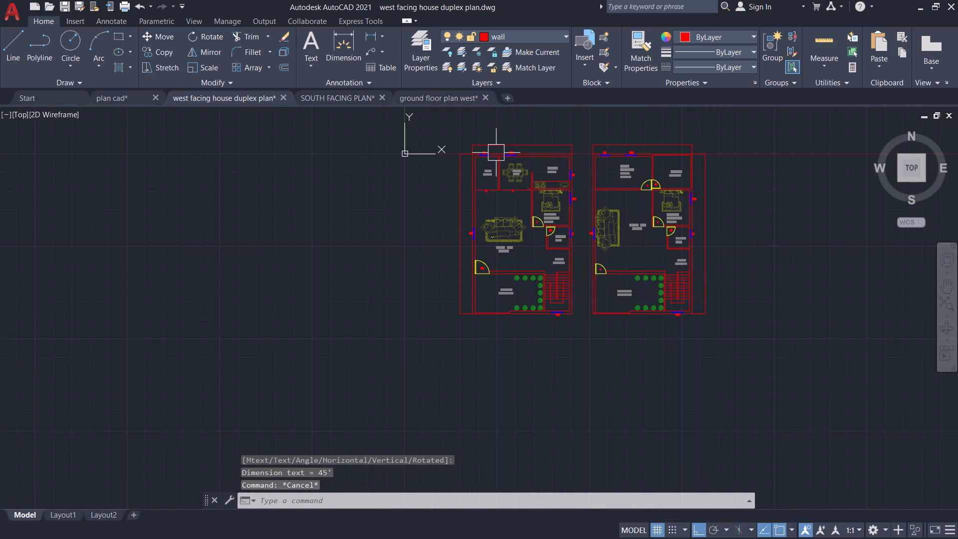
Give the ground floor plan's top dimension architectural tick arrowheads at both ends and an arrow size of 8".
middle_click_drag(569, 120, 445, 238)
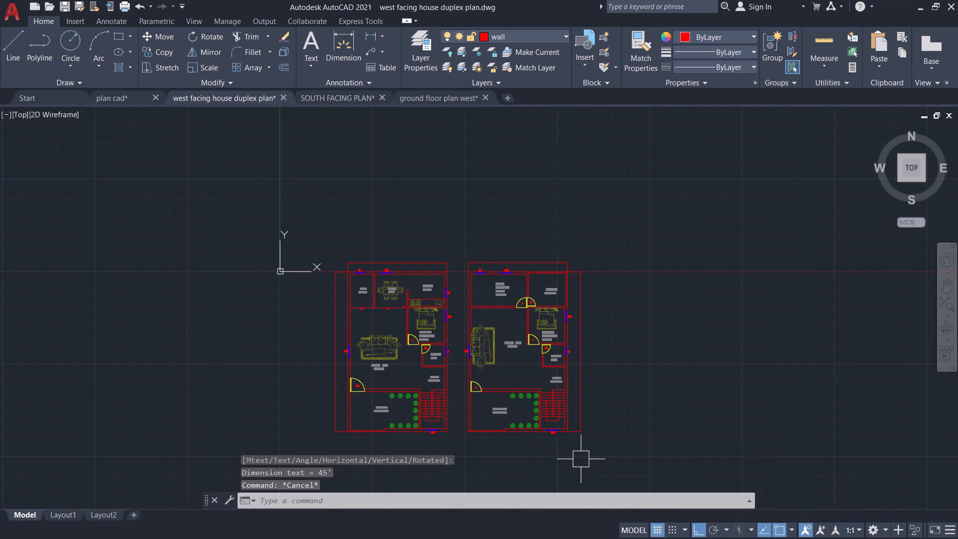
scroll(485, 406, "up", 2)
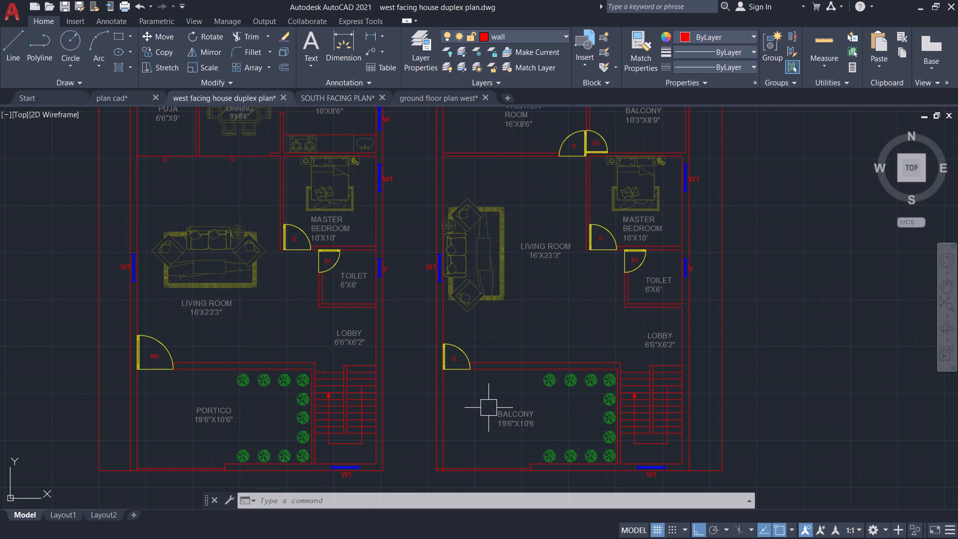
scroll(587, 300, "down", 1)
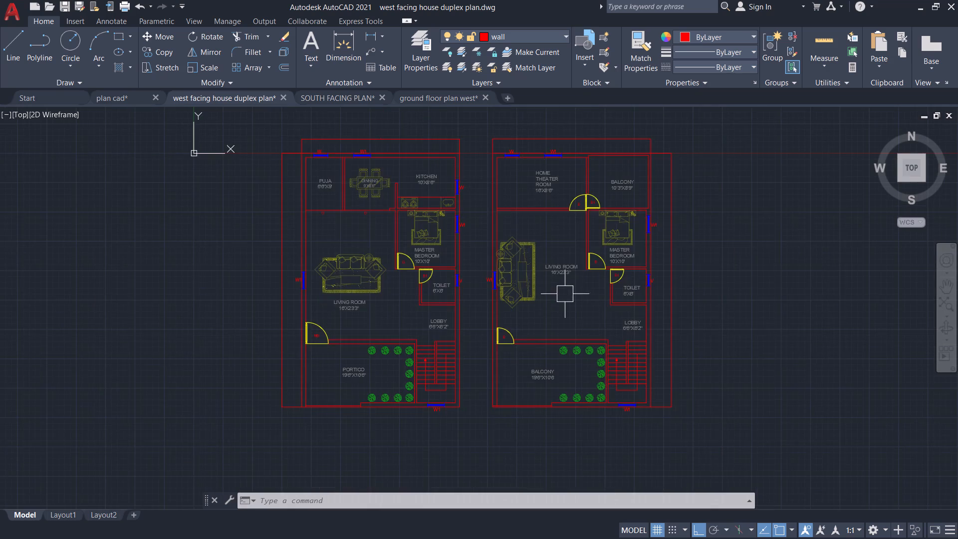
middle_click_drag(577, 305, 585, 406)
scroll(392, 244, "up", 2)
left_click(398, 239)
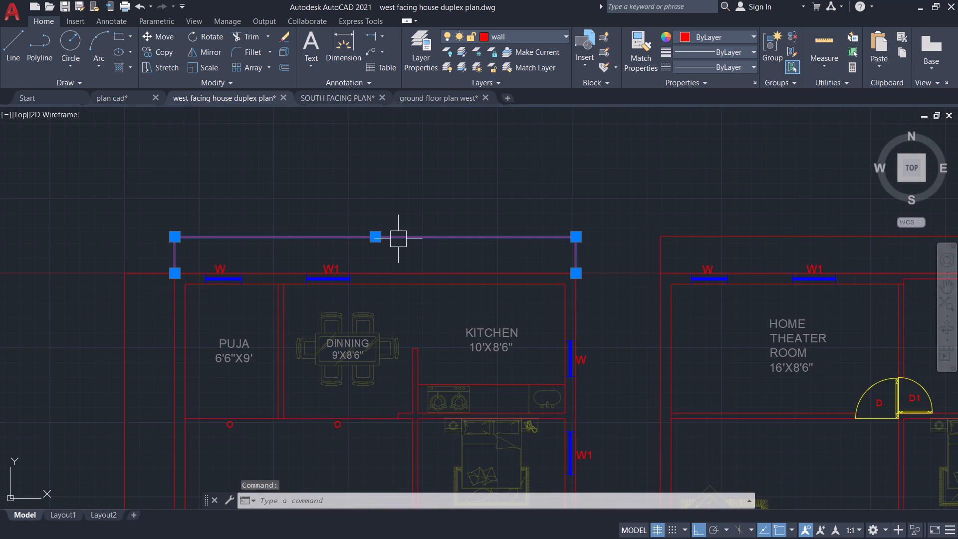
type("PR")
key("Return")
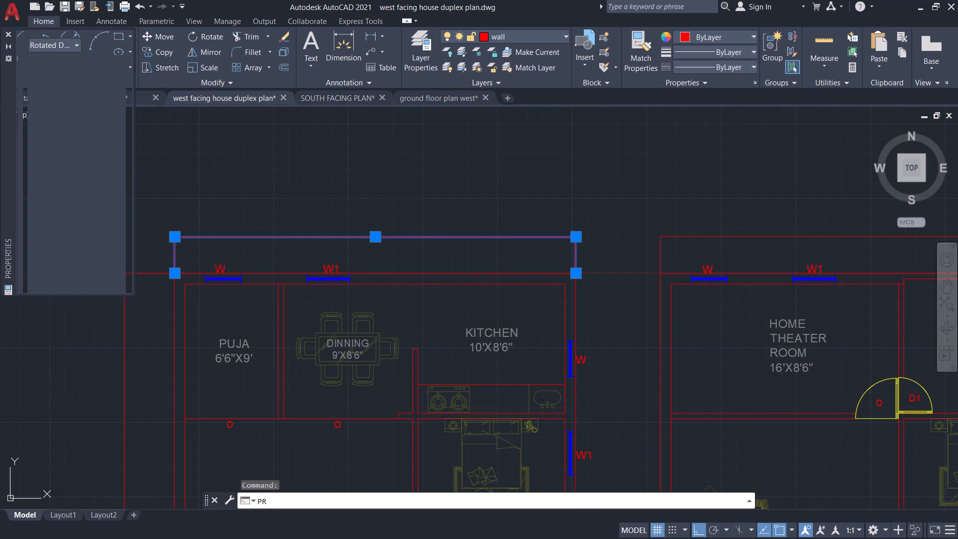
scroll(84, 184, "down", 1)
left_click(111, 191)
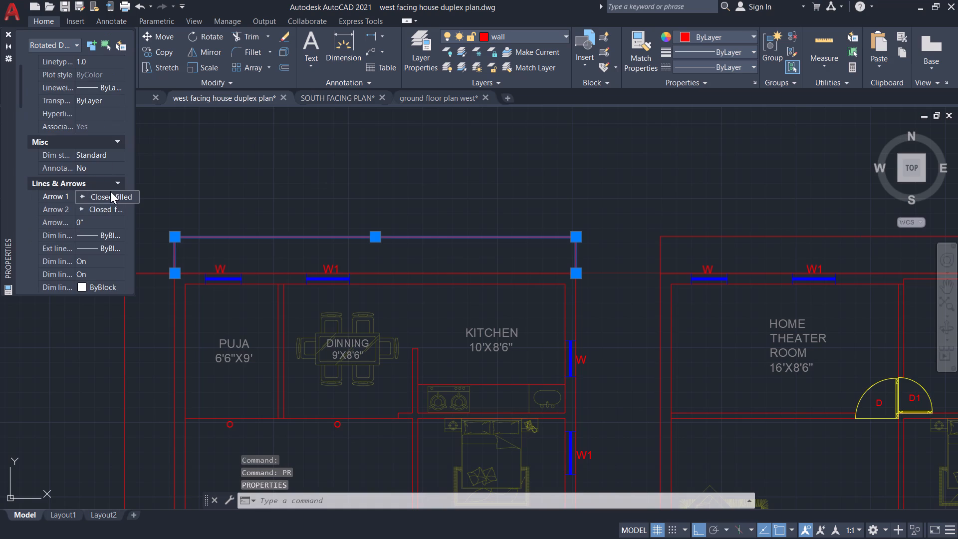
left_click(111, 196)
left_click(102, 248)
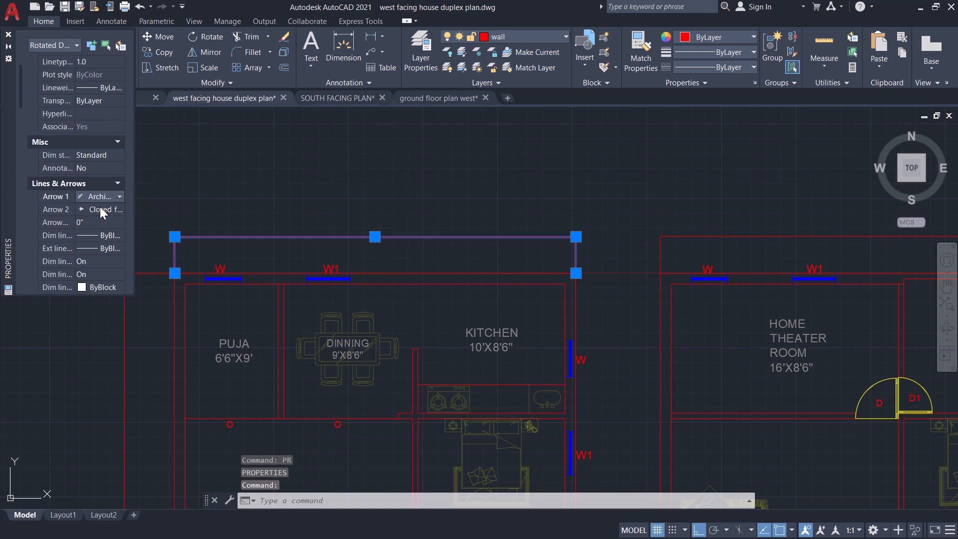
double_click(100, 206)
left_click(100, 261)
left_click(94, 221)
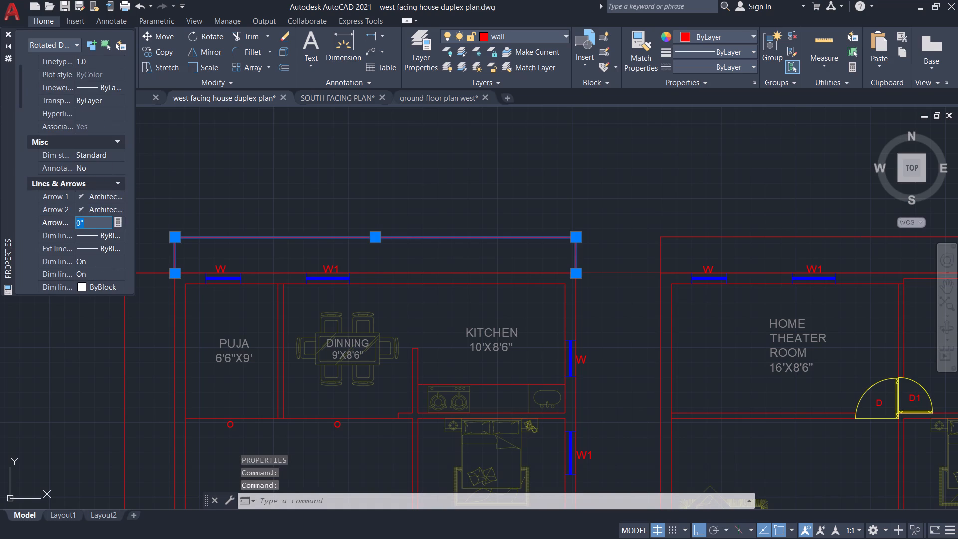
key("8")
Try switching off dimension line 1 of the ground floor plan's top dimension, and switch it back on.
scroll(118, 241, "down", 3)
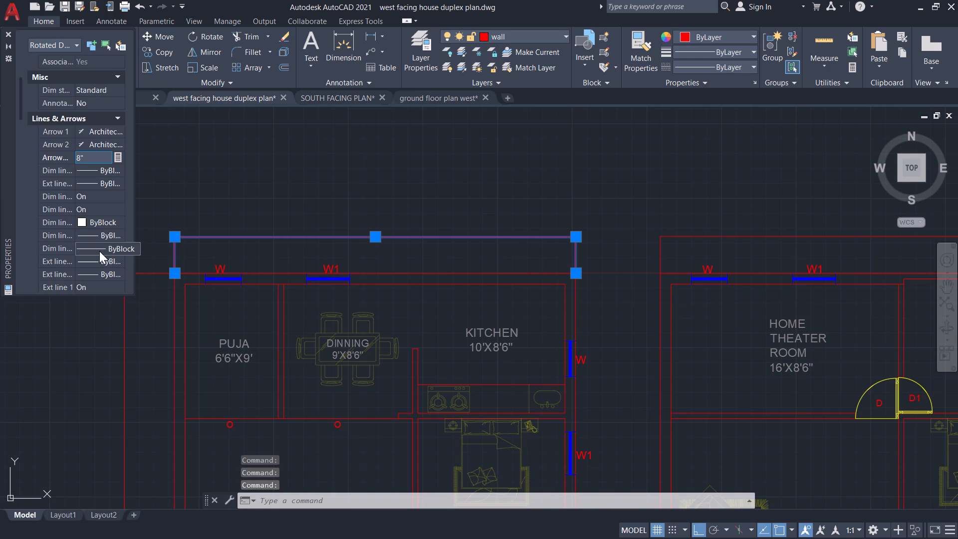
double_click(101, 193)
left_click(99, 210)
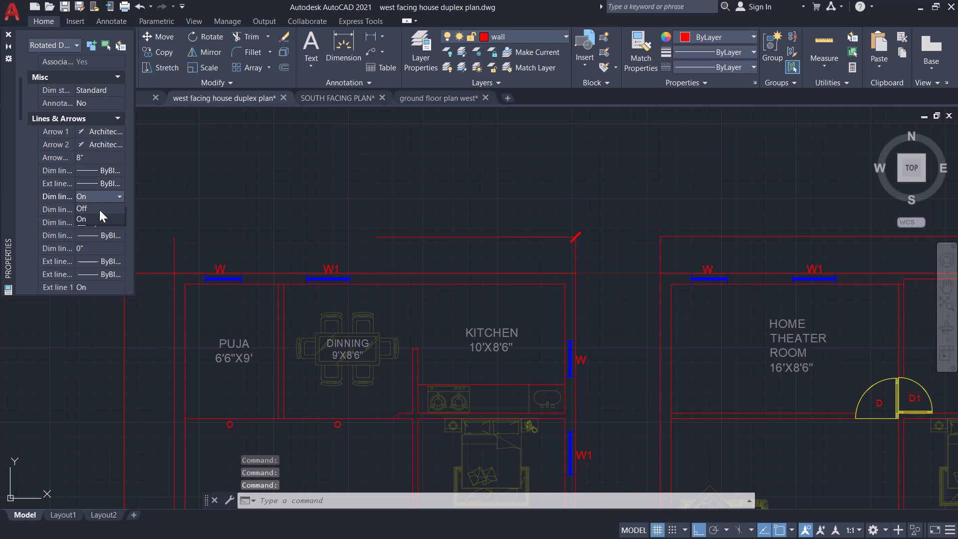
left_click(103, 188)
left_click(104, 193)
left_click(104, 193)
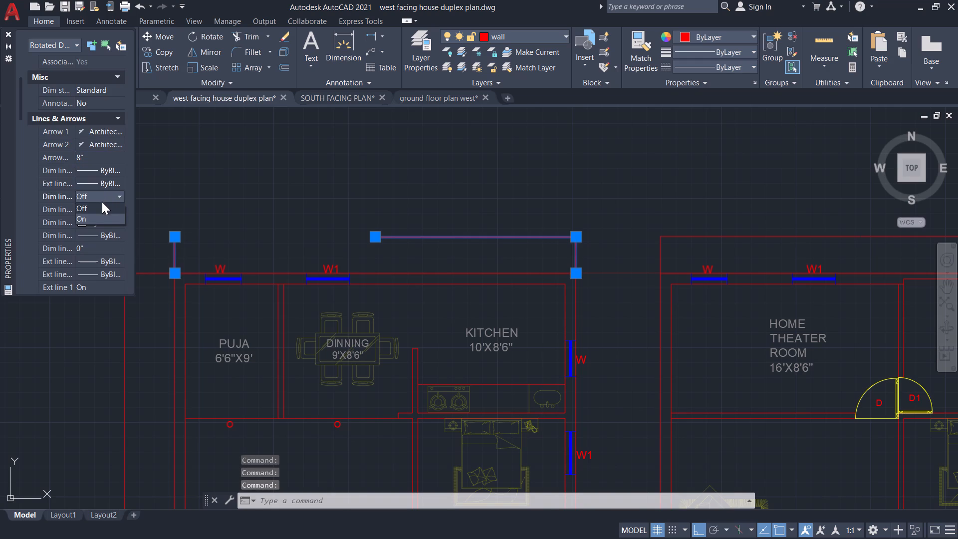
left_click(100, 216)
Turn off extension lines 1 and 2 of the ground floor plan's top dimension.
scroll(104, 210, "down", 1)
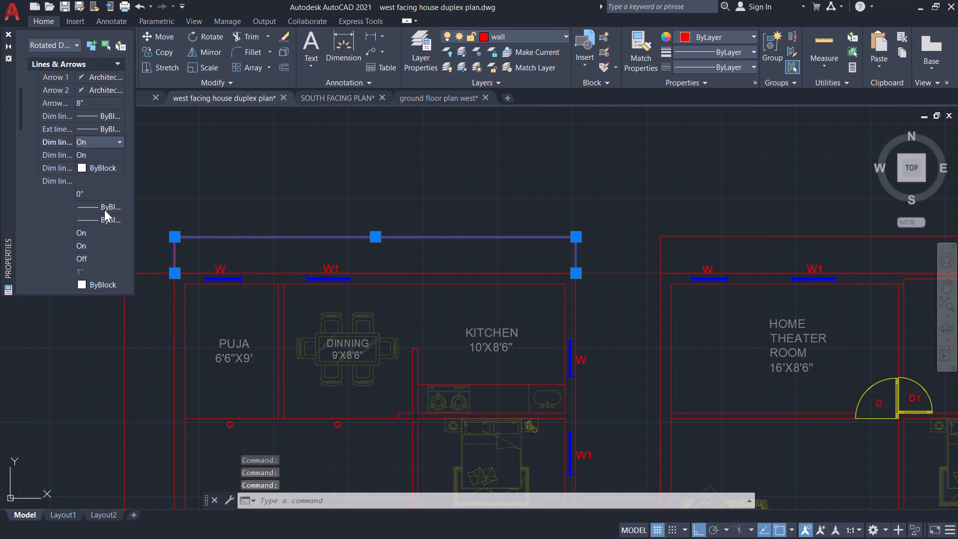
double_click(101, 229)
scroll(101, 229, "down", 1)
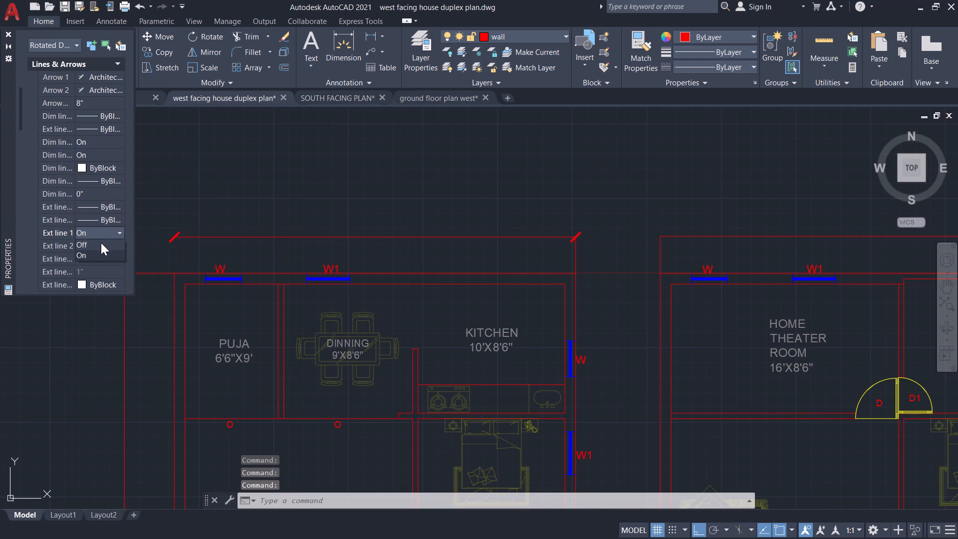
left_click(101, 243)
double_click(102, 250)
left_click(101, 255)
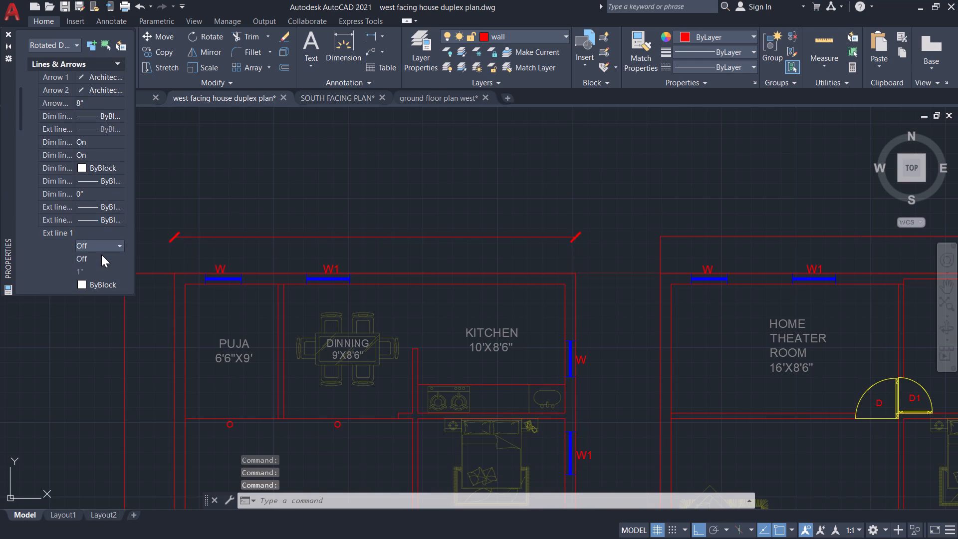
Set the text height to 8" and the text offset to 3" for the ground floor plan's top dimension, and deselect it.
scroll(102, 257, "down", 2)
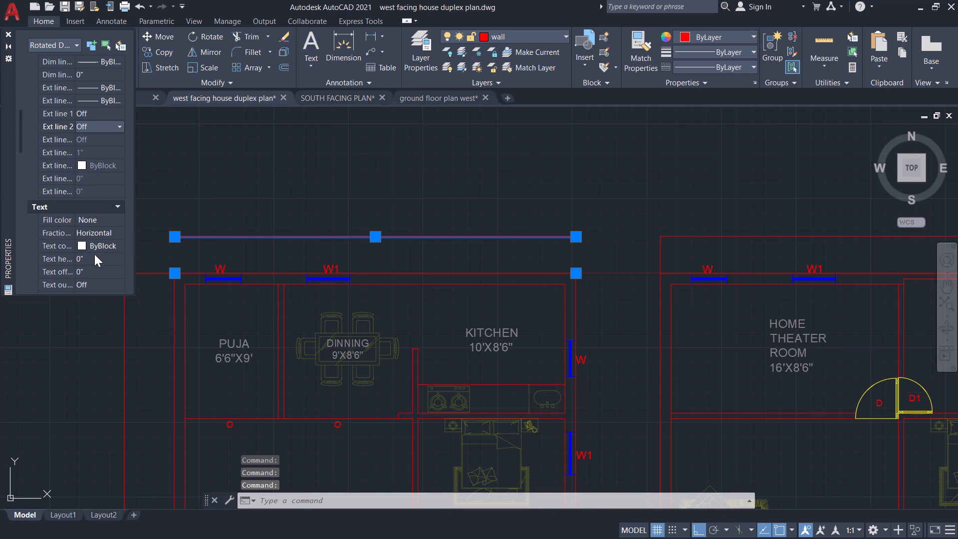
left_click(91, 257)
key("8")
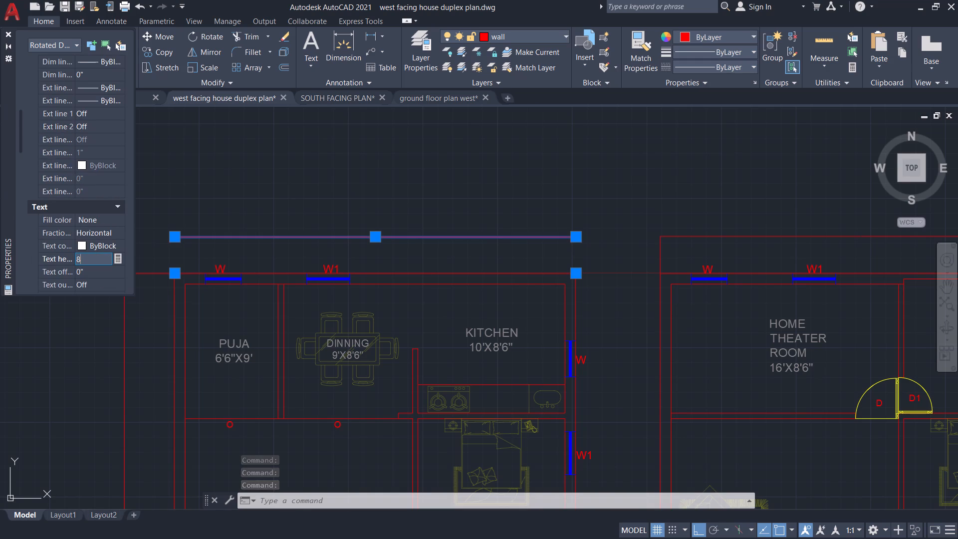
left_click(95, 269)
key("3")
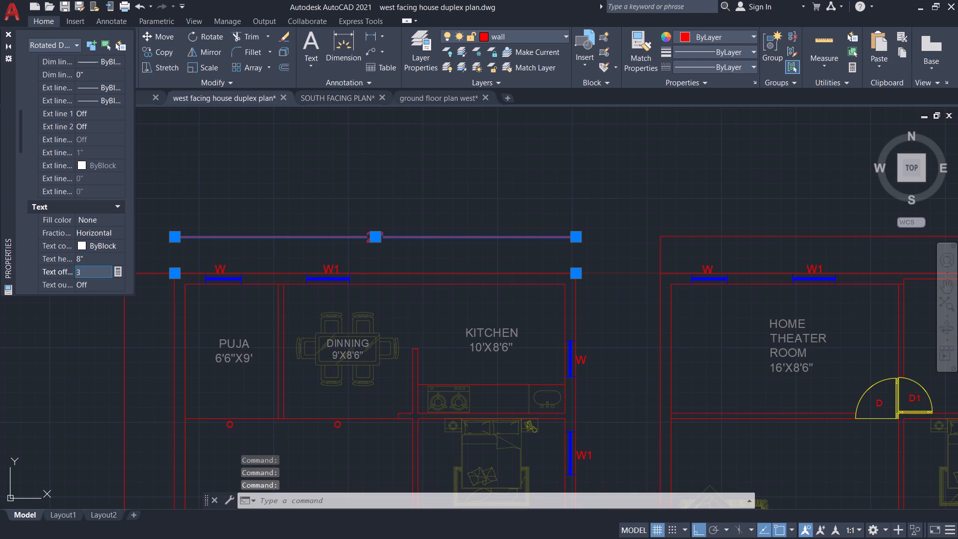
scroll(96, 269, "down", 1)
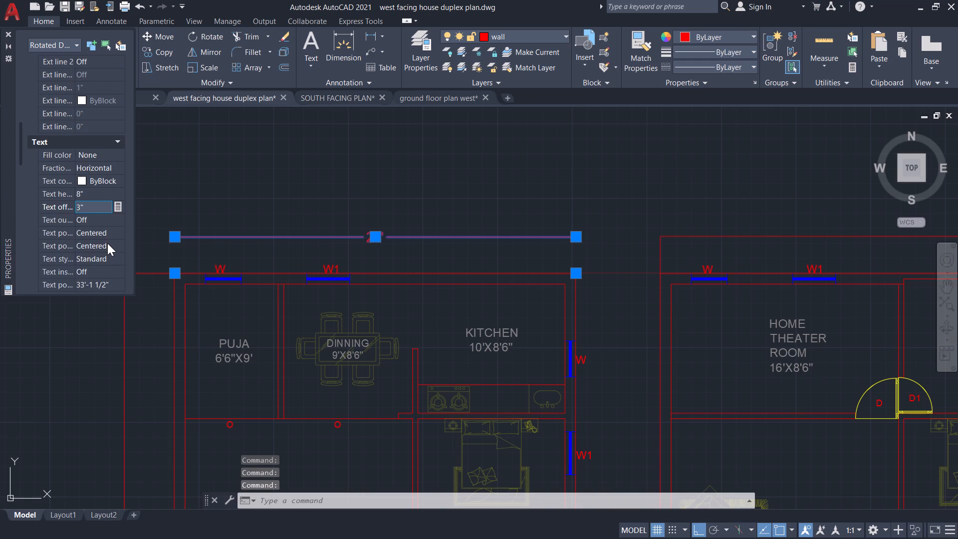
left_click(4, 33)
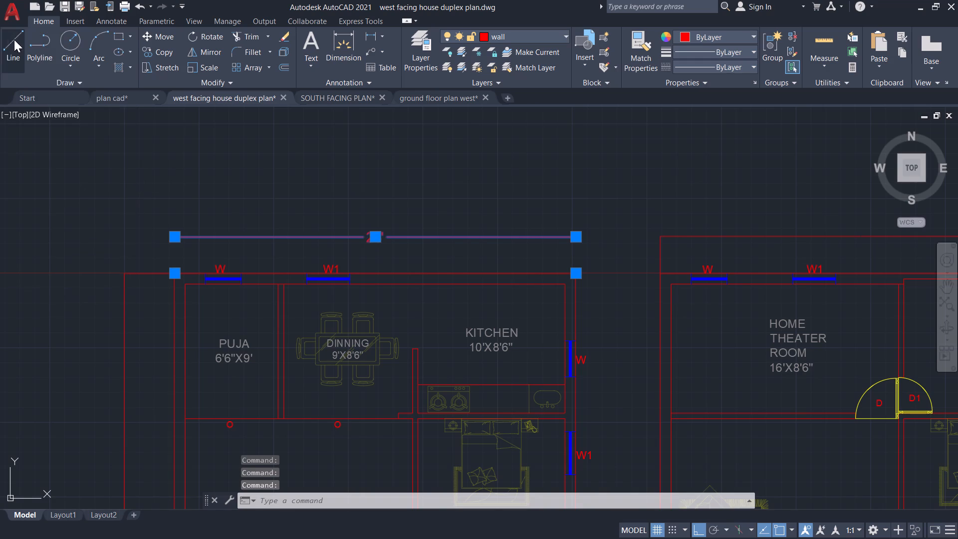
left_click(257, 189)
key("Escape")
left_click(311, 207)
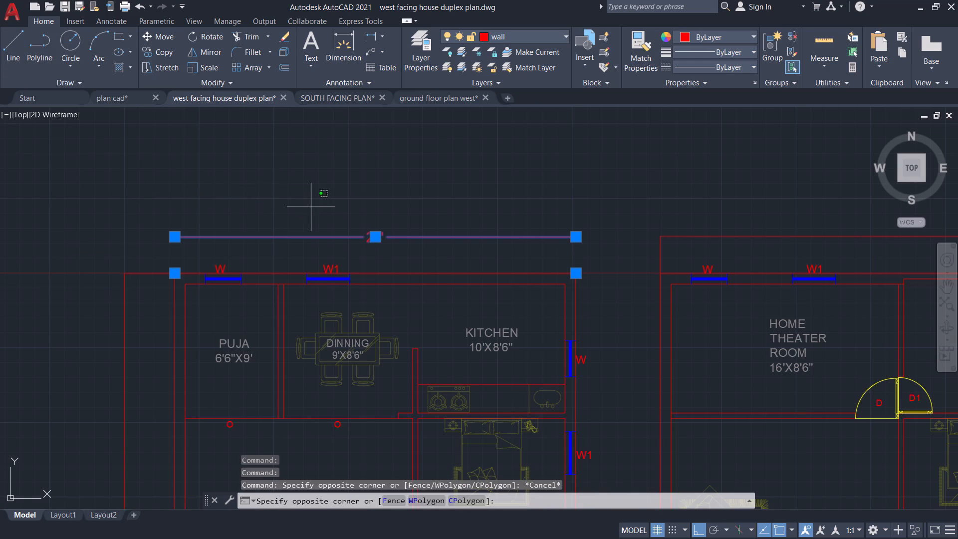
key("Escape")
left_click(313, 240)
key("Escape")
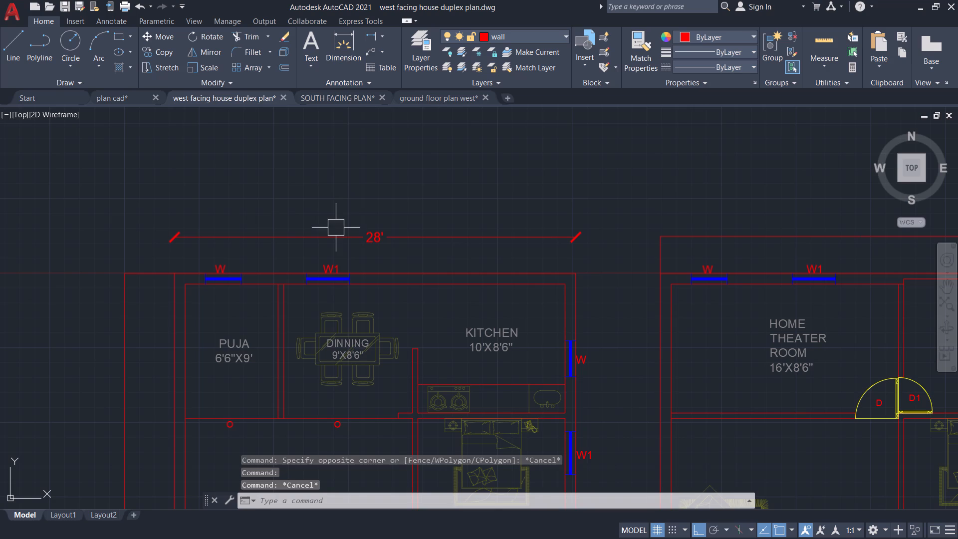
Match the ground floor top dimension's properties onto the first floor's top and right dimensions and the ground floor's left dimension.
left_click(336, 228)
double_click(337, 239)
type("MA")
left_click(327, 373)
left_click(718, 233)
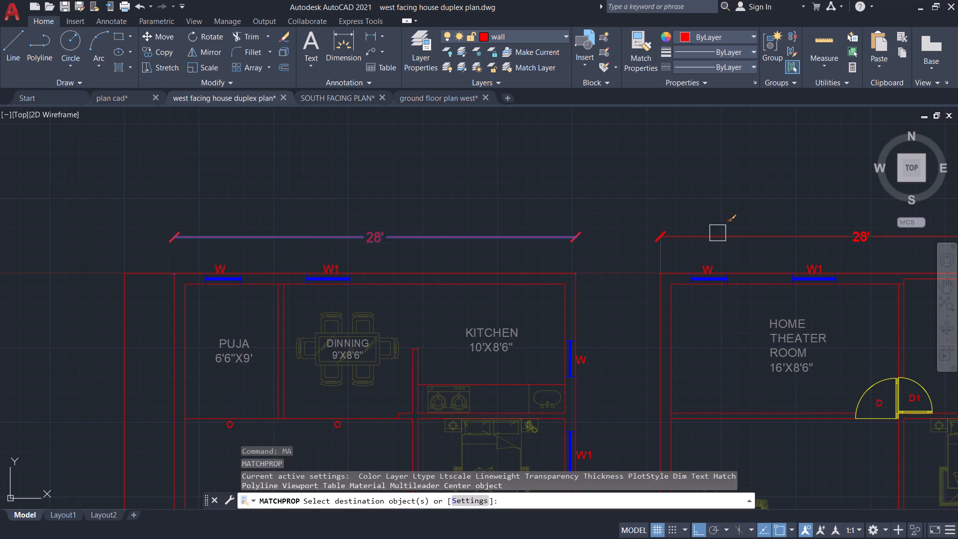
scroll(637, 244, "down", 2)
left_click(827, 297)
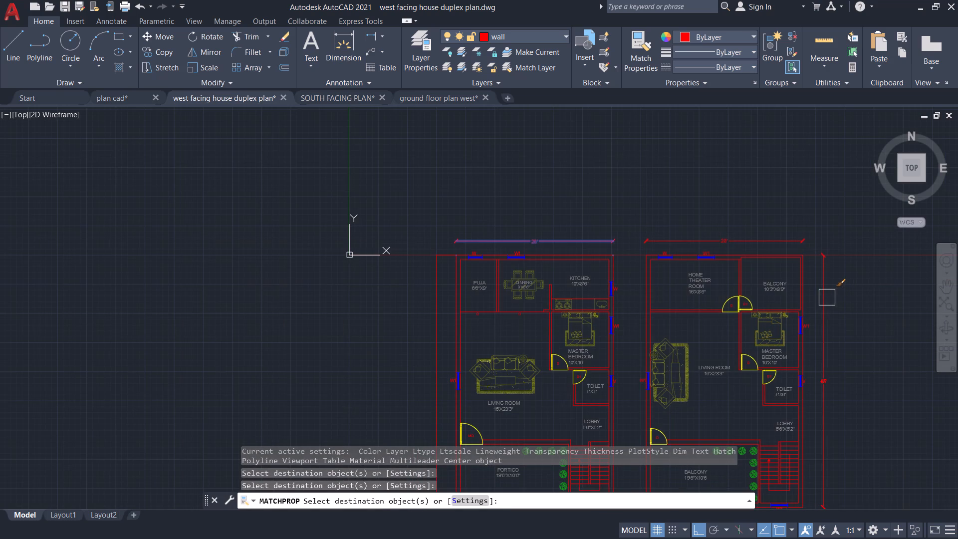
left_click(439, 325)
key("Escape")
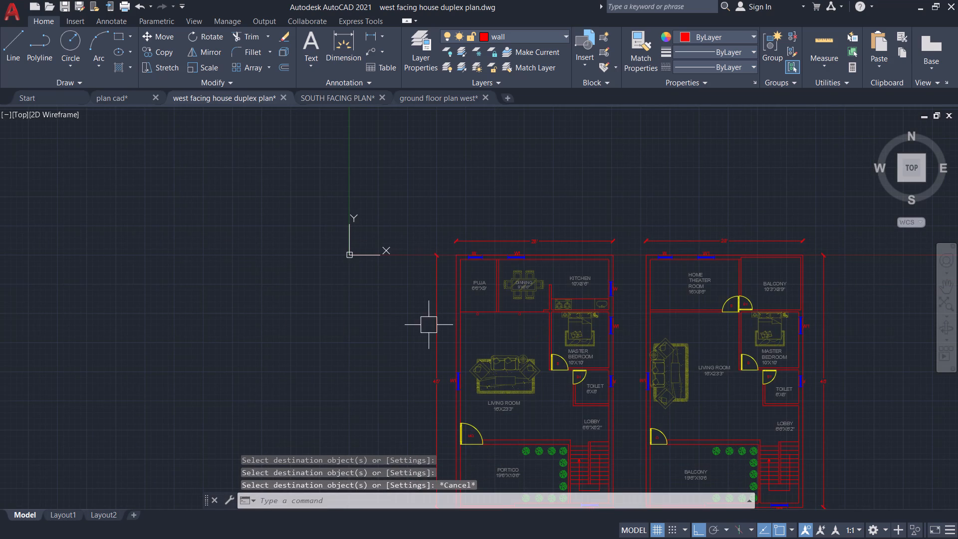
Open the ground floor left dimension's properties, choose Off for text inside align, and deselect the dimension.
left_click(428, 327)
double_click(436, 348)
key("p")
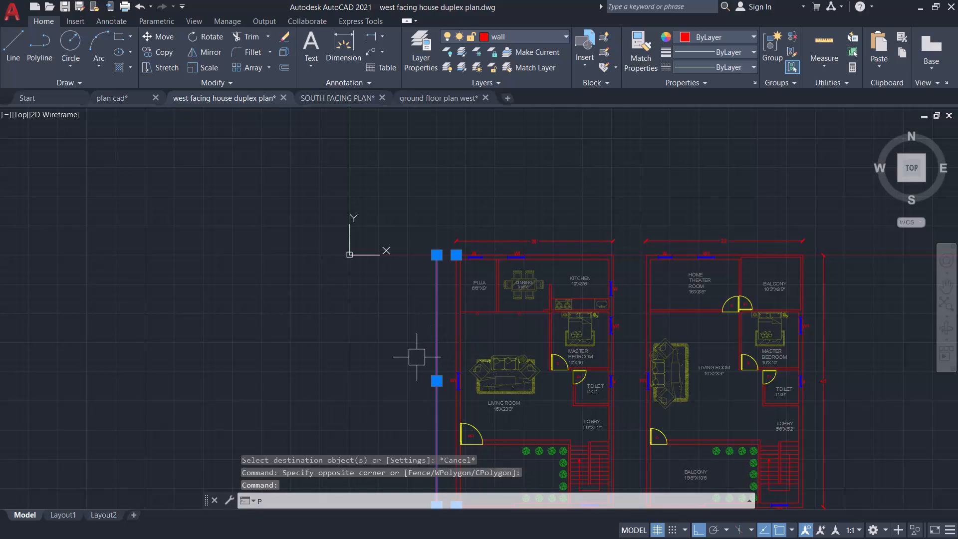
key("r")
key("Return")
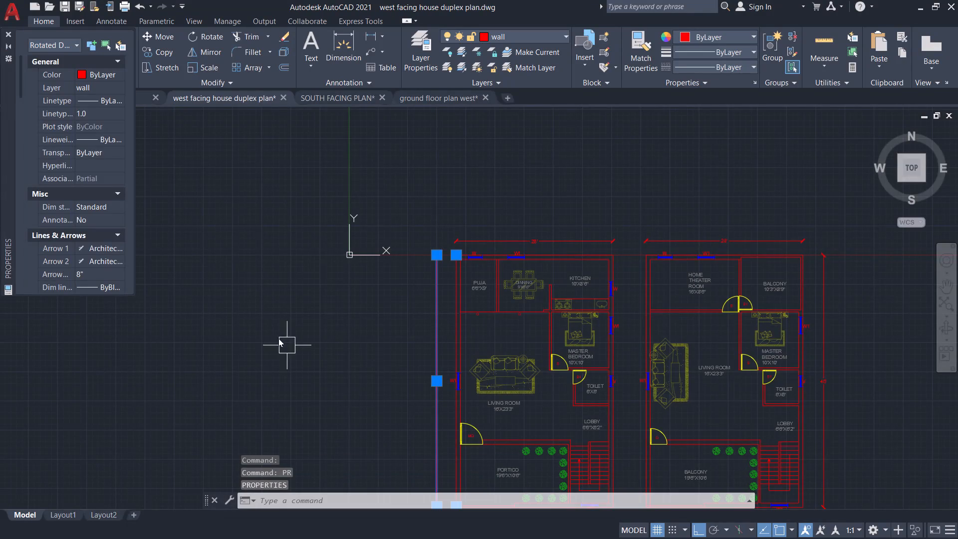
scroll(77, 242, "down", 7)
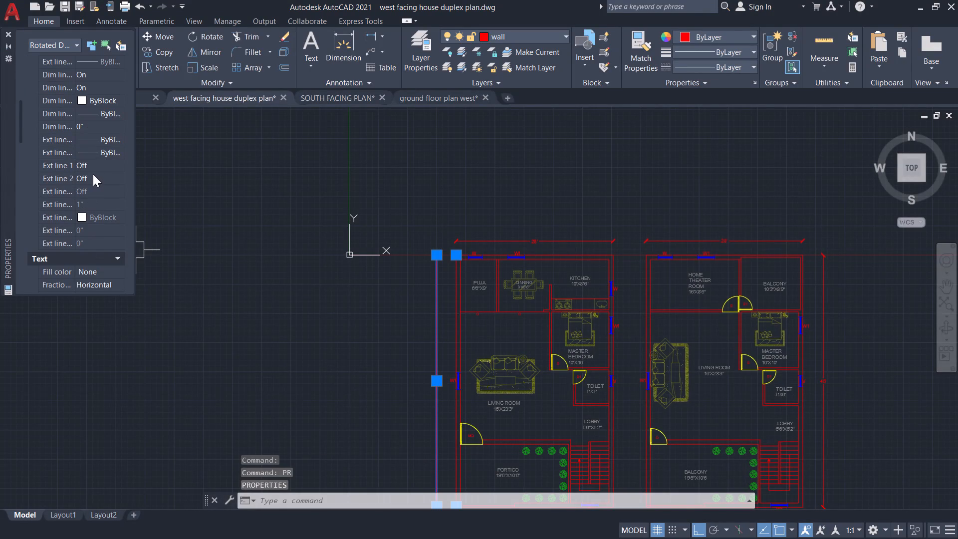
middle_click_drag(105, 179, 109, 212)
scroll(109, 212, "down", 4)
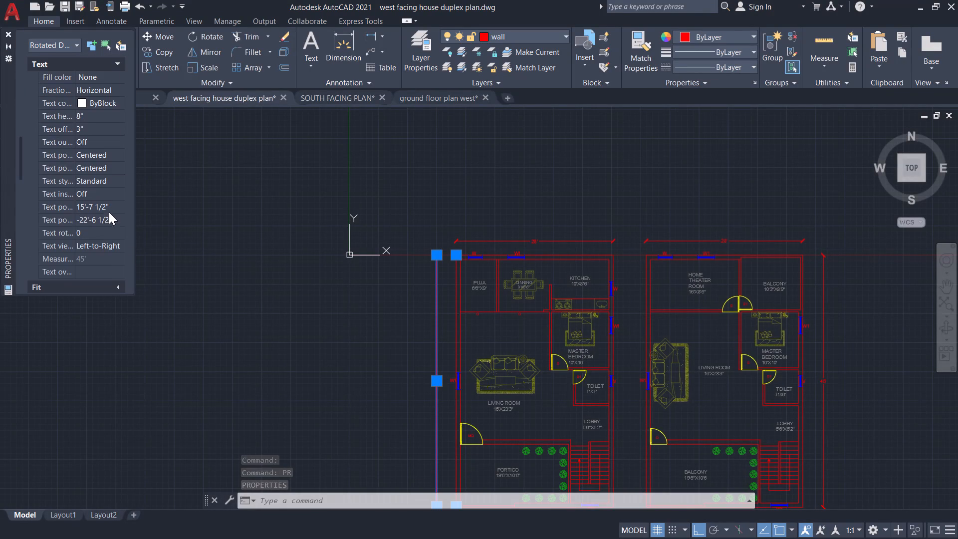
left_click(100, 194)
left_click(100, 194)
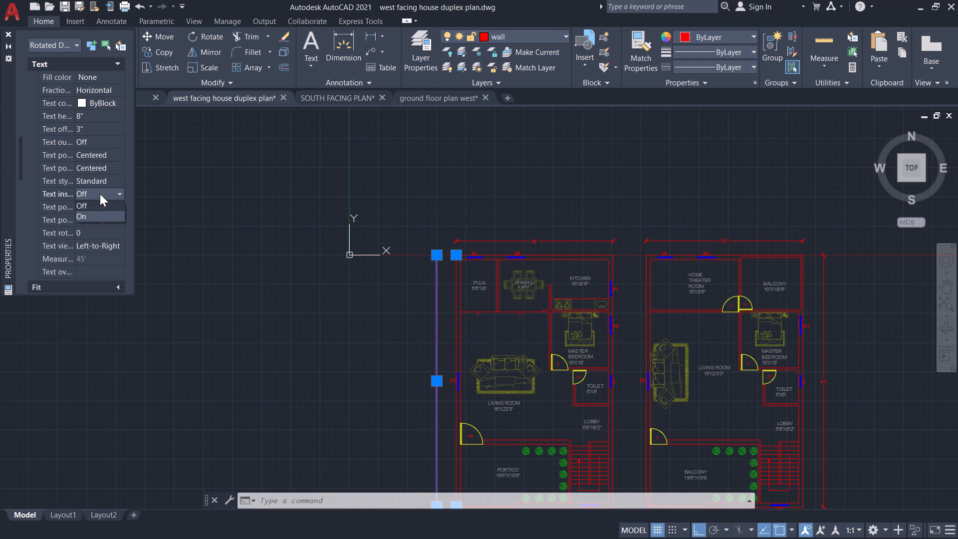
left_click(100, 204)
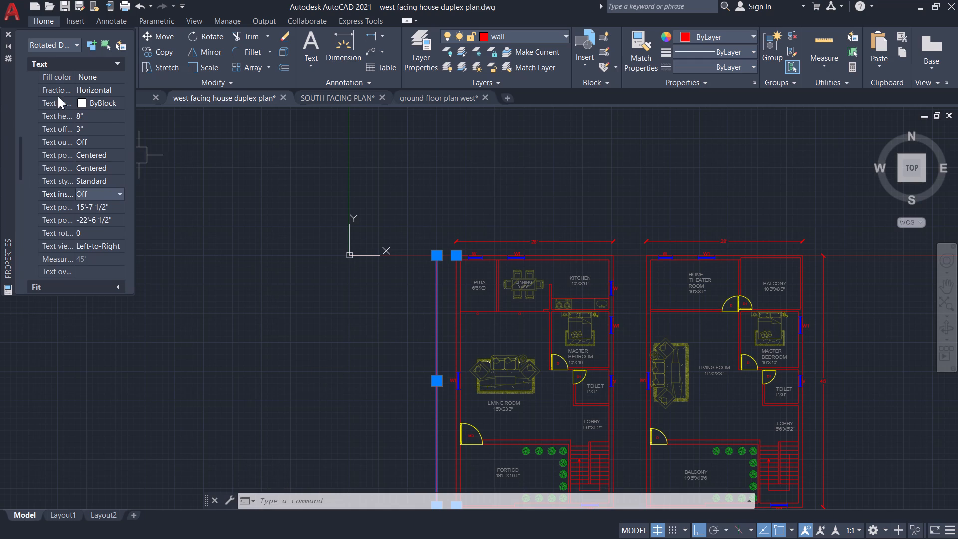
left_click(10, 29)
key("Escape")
Set text inside align to On for the ground floor plan's left overall dimension, and deselect it.
scroll(437, 417, "up", 2)
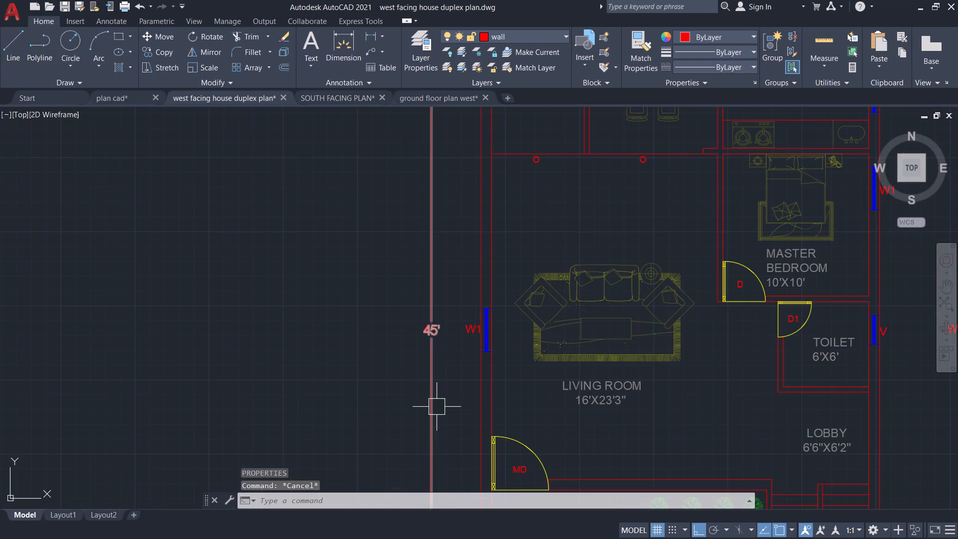
left_click(440, 398)
left_click(429, 395)
type("PR")
key("Return")
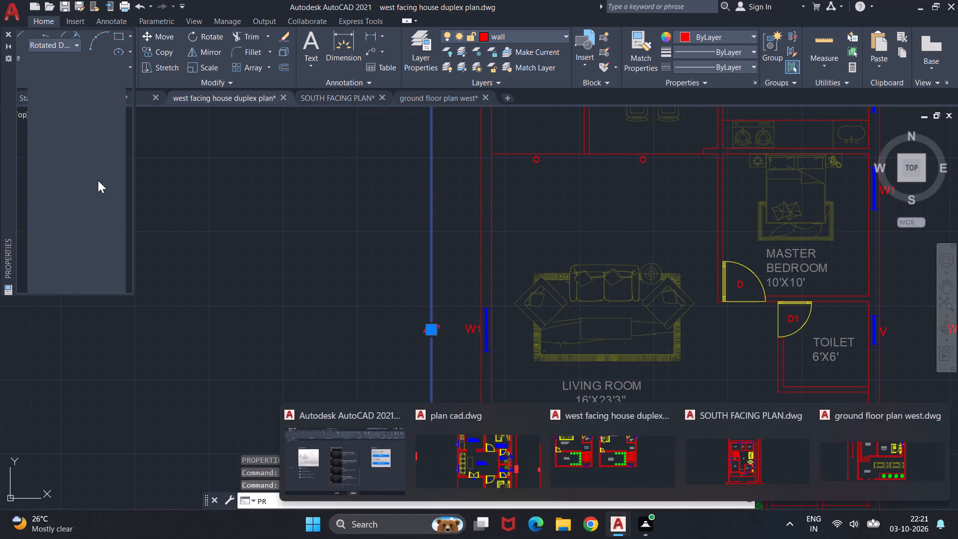
scroll(95, 194, "down", 6)
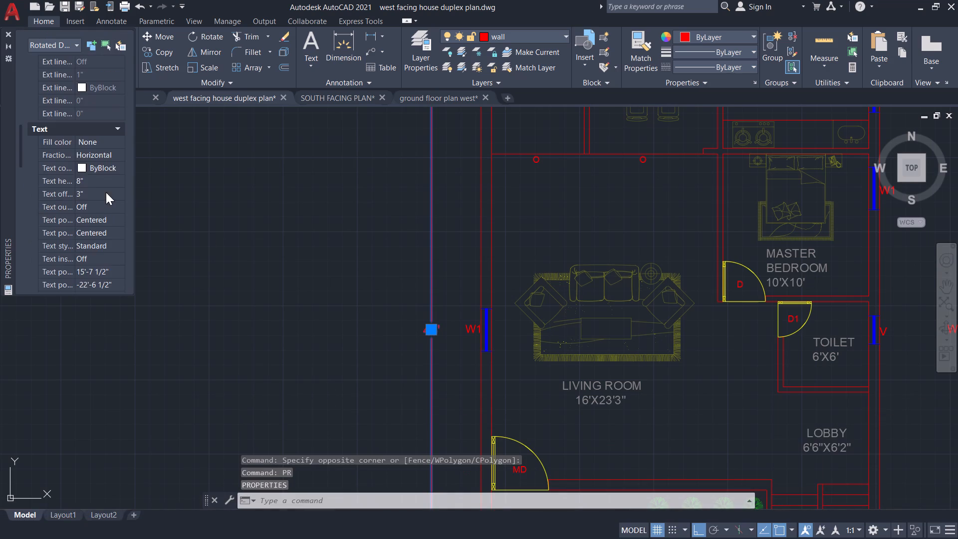
scroll(100, 202, "down", 1)
double_click(99, 207)
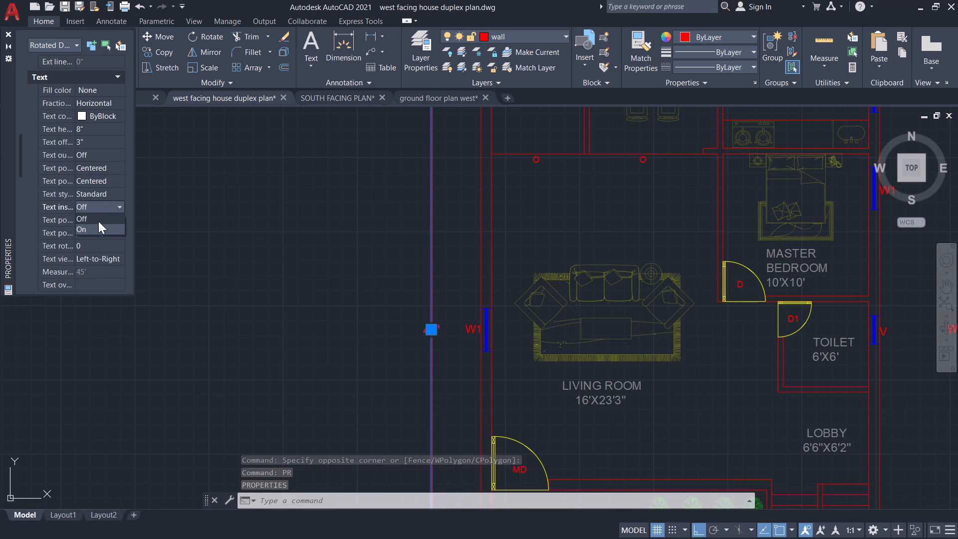
left_click(98, 227)
key("Escape")
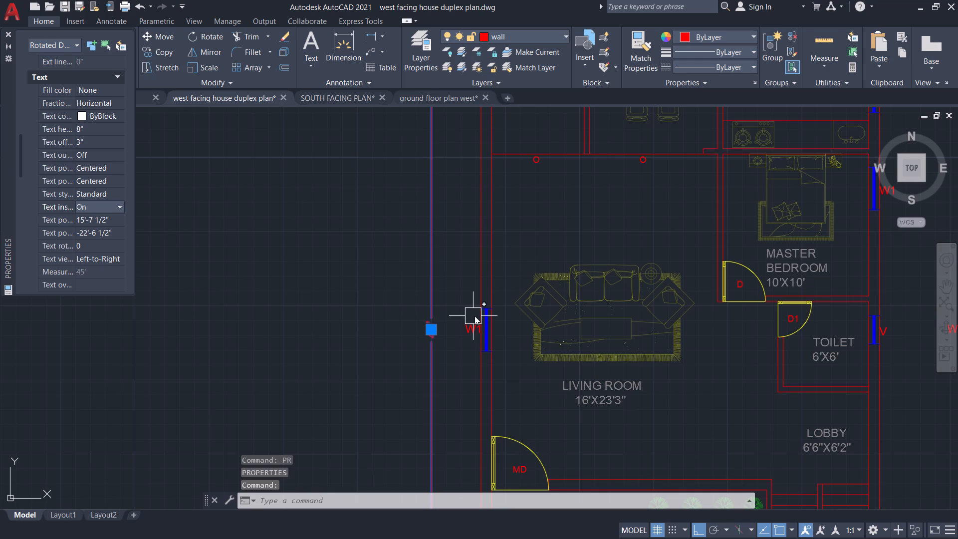
left_click(9, 37)
key("Escape")
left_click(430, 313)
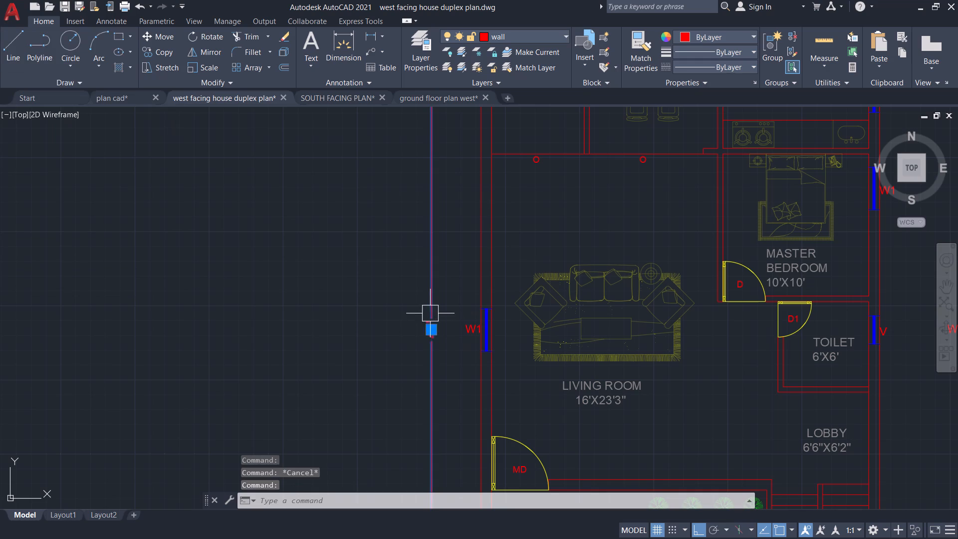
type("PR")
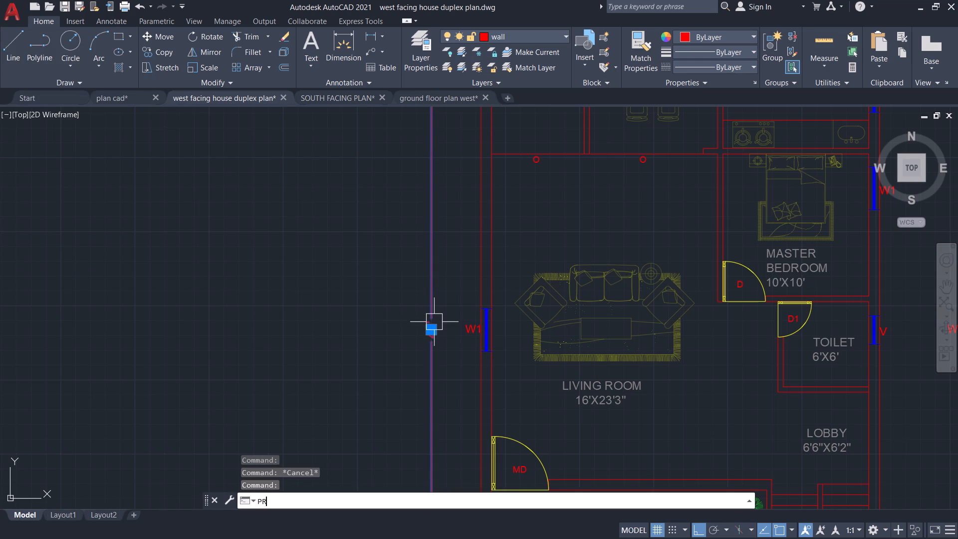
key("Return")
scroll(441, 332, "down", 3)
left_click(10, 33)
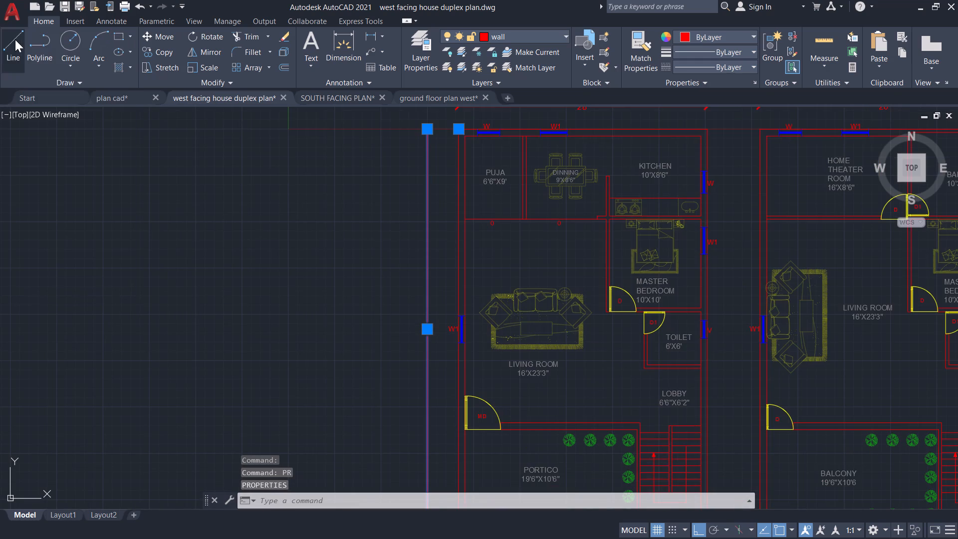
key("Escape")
Match the ground floor left dimension's properties onto the first floor plan's right overall dimension.
left_click(431, 295)
key("m")
key("a")
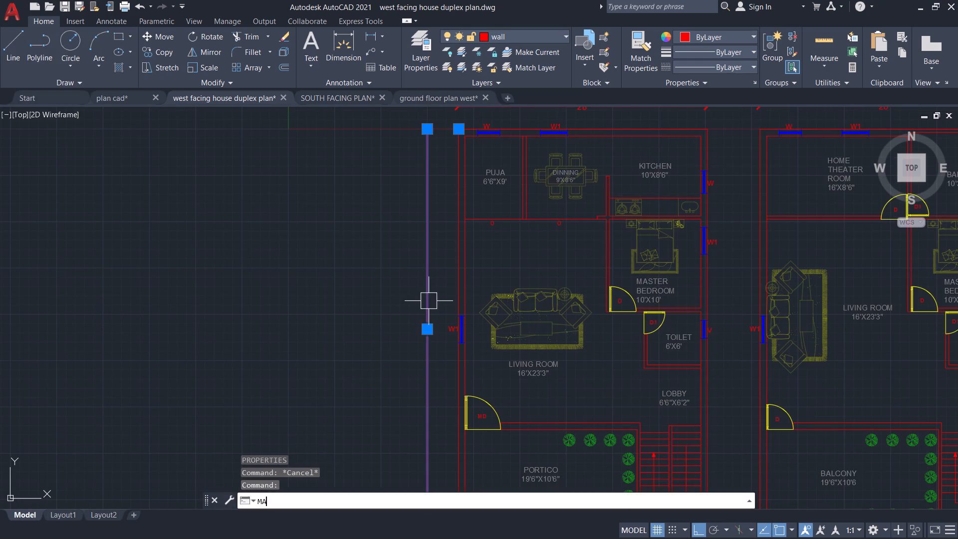
left_click(306, 384)
scroll(307, 381, "down", 2)
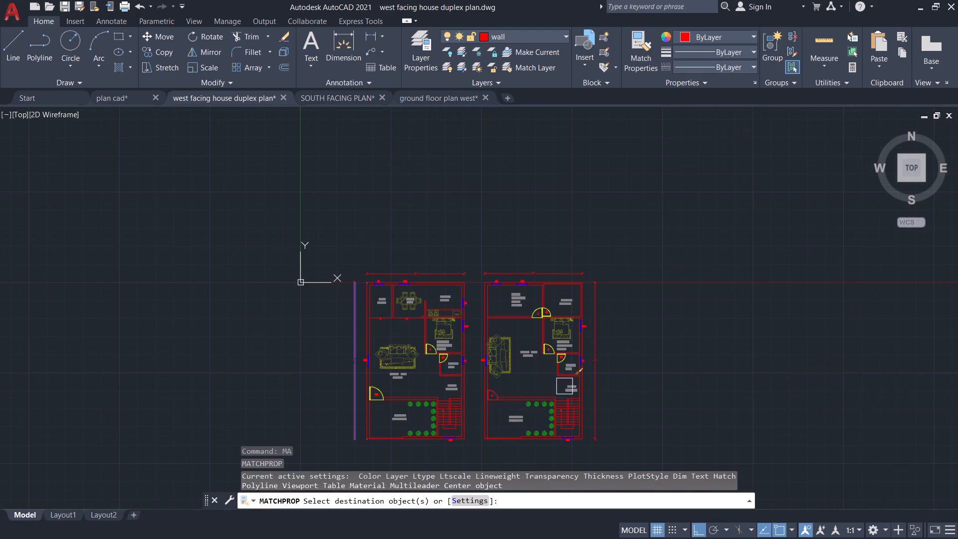
scroll(606, 347, "up", 2)
left_click(596, 332)
key("Escape")
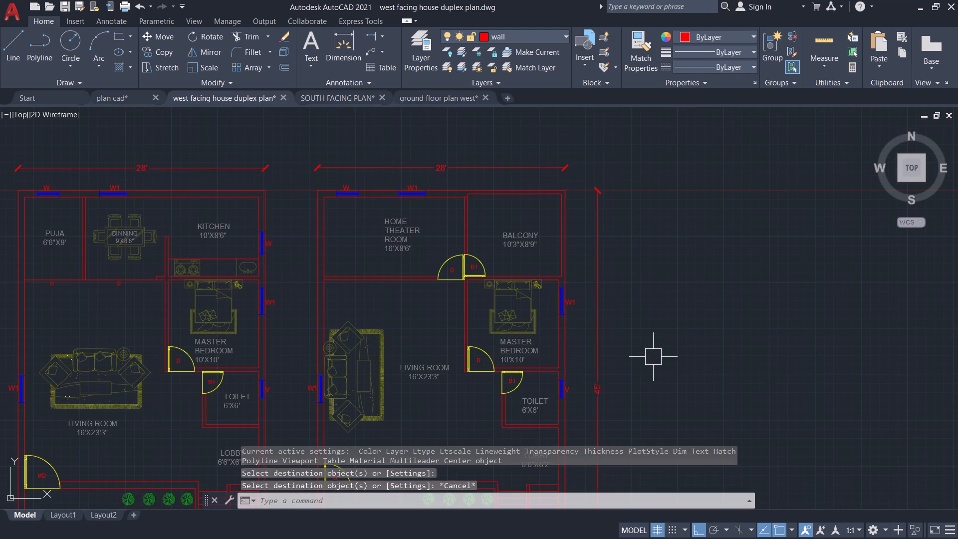
scroll(643, 365, "down", 1)
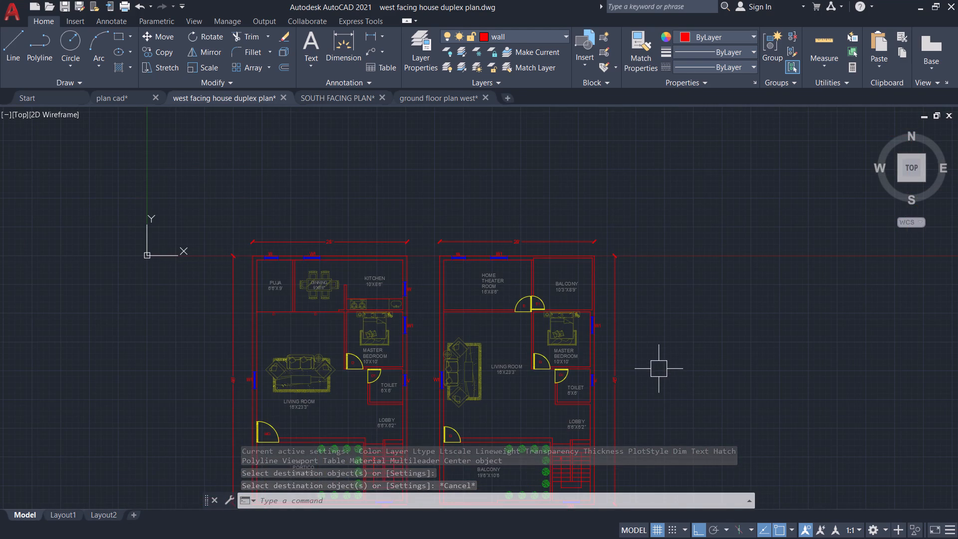
key("Escape")
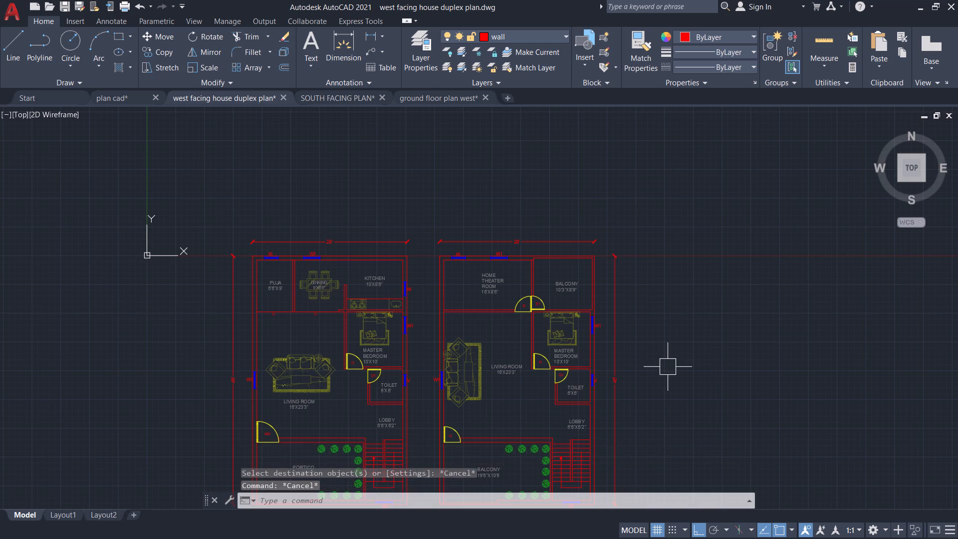
Copy the first floor's LIVING ROOM label, with ortho off, to the empty area below and between the two floor plans.
middle_click_drag(659, 364, 631, 266)
middle_click_drag(633, 290, 729, 319)
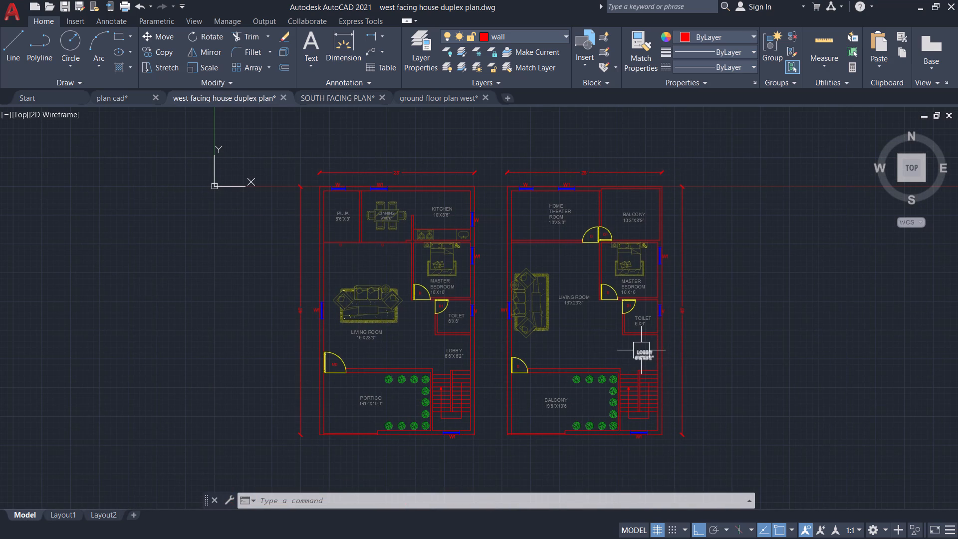
scroll(618, 420, "up", 1)
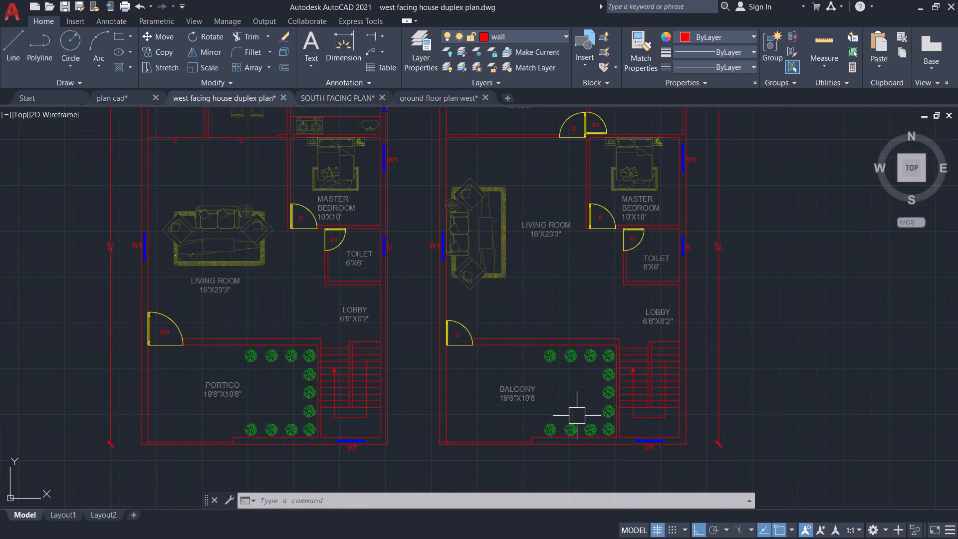
left_click(551, 232)
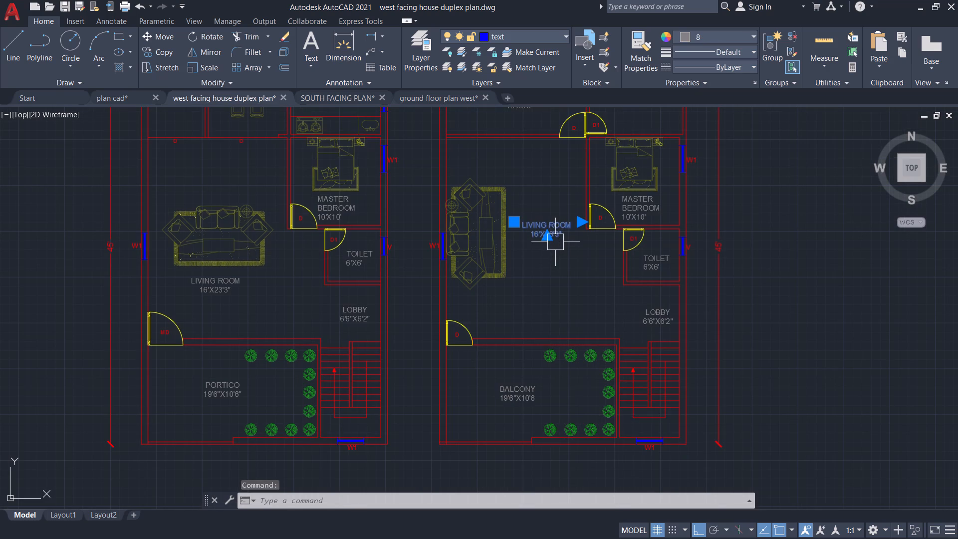
key("c")
key("o")
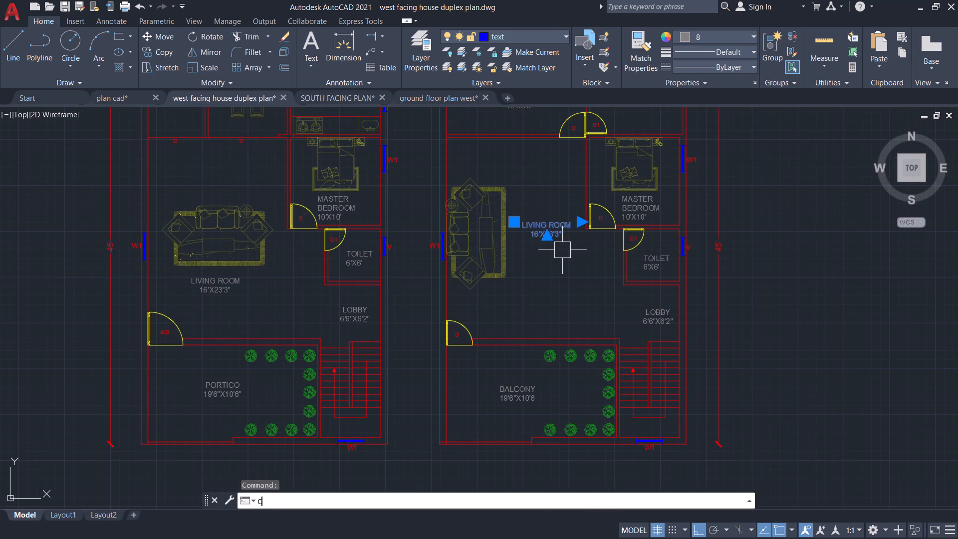
key("Return")
left_click(549, 235)
middle_click_drag(439, 420, 466, 268)
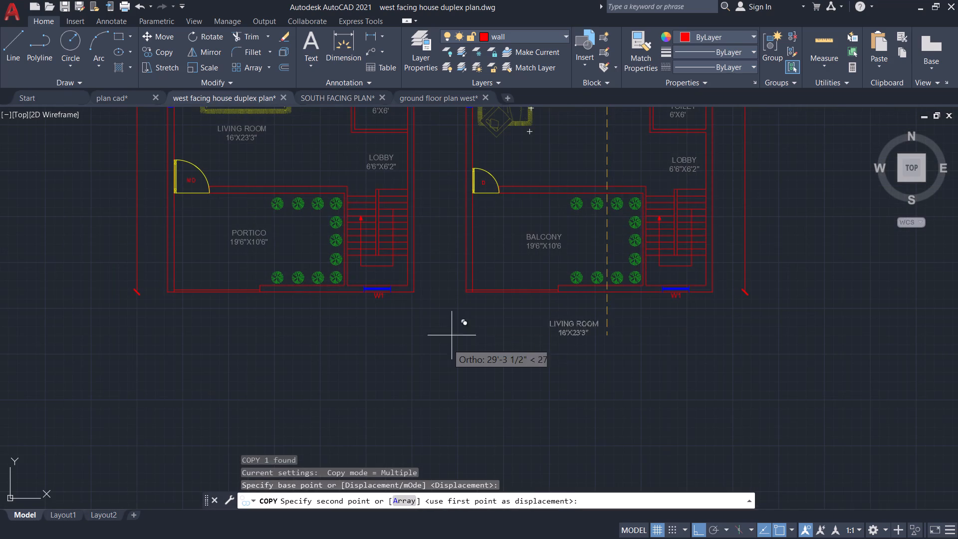
key("F8")
scroll(404, 331, "up", 2)
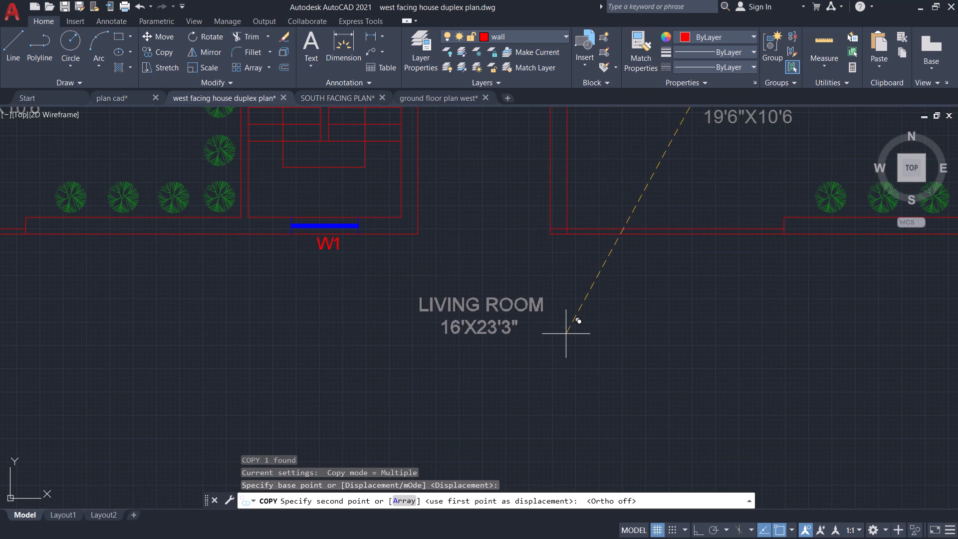
left_click(565, 341)
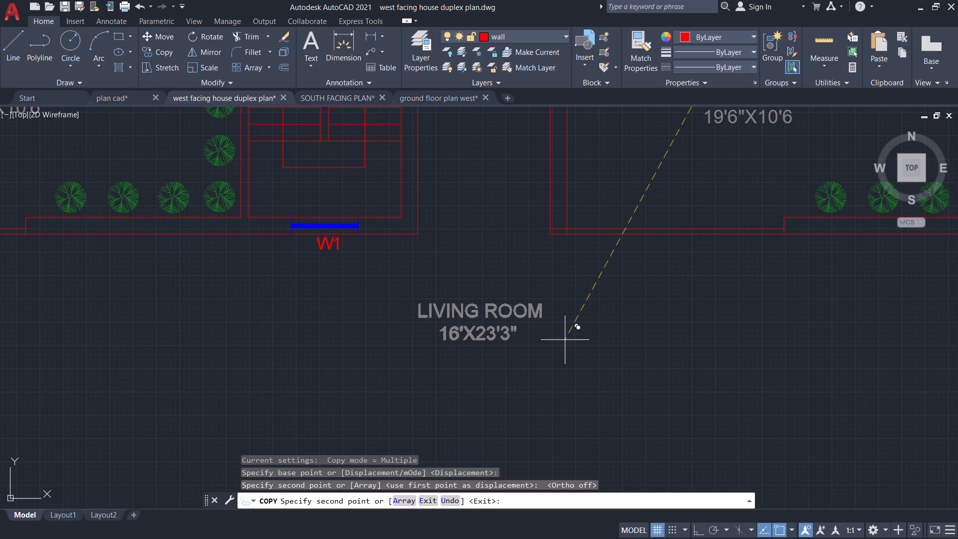
key("Escape")
Replace the whole text of the copied label below the plans with ROAD.
double_click(492, 322)
left_click_drag(530, 336, 401, 304)
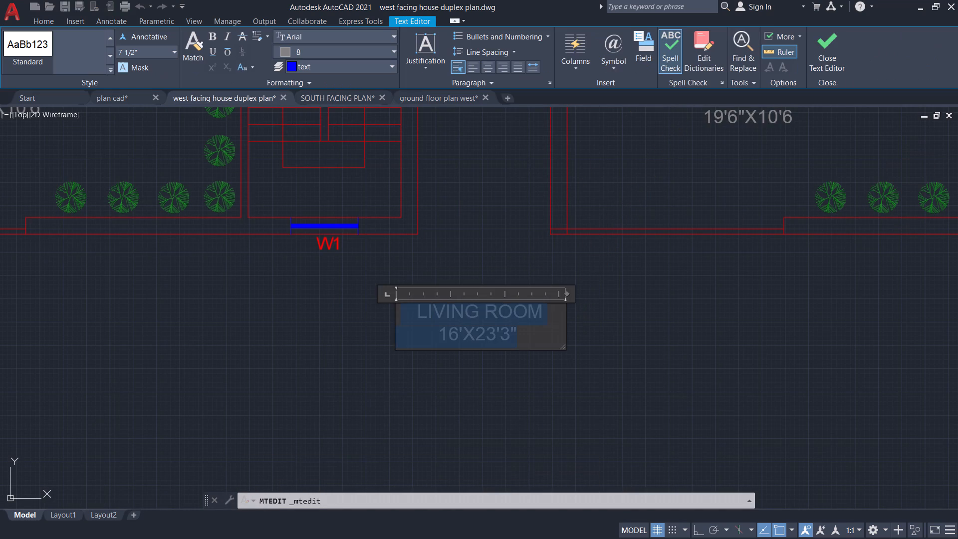
key("r")
key("o")
key("a")
key("d")
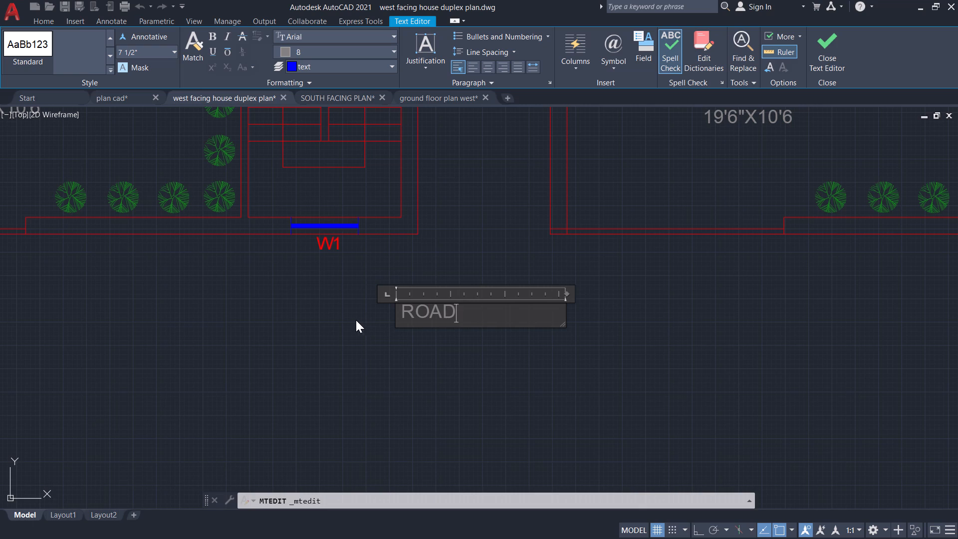
left_click_drag(565, 309, 458, 305)
left_click(494, 319)
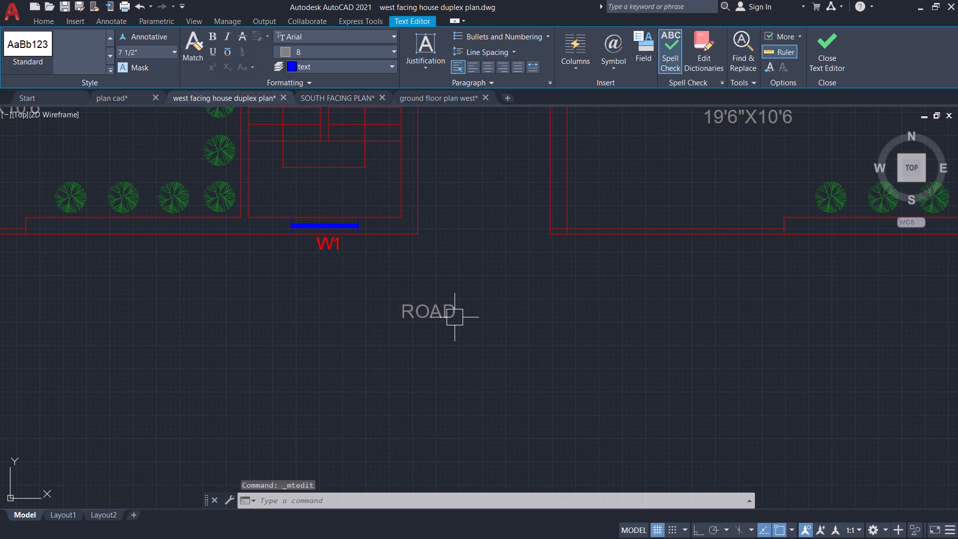
Move the ROAD label up and to the right, centring it roughly in the gap between the two plans.
left_click(444, 311)
key("m")
key("Return")
scroll(450, 314, "up", 1)
left_click_drag(425, 310, 432, 308)
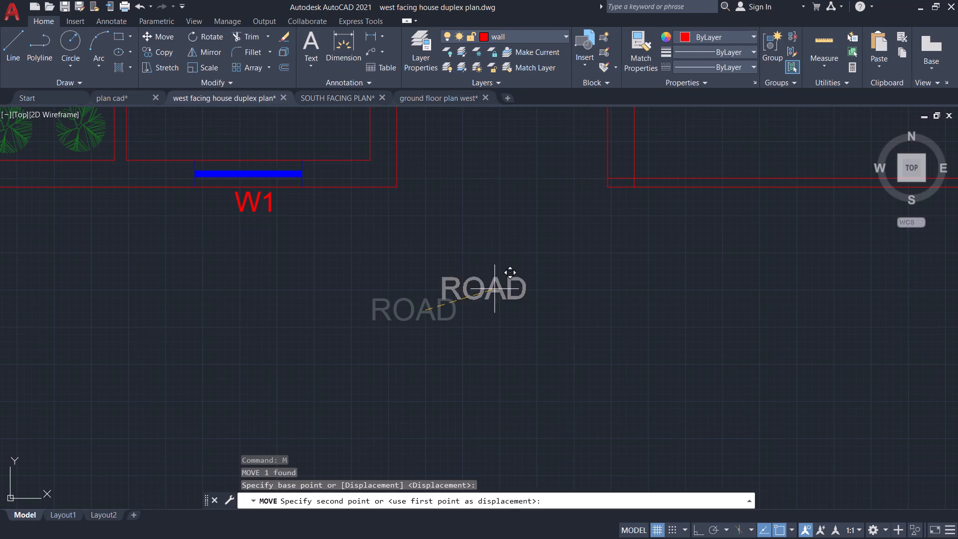
left_click(510, 280)
key("Escape")
Scale the ROAD label up slightly from a base point on the text.
left_click(518, 279)
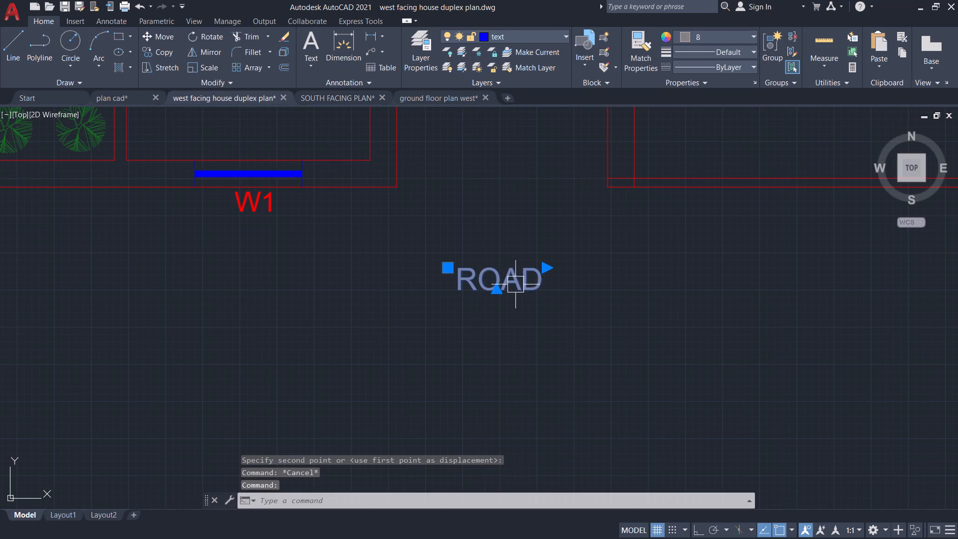
key("s")
key("c")
key("Return")
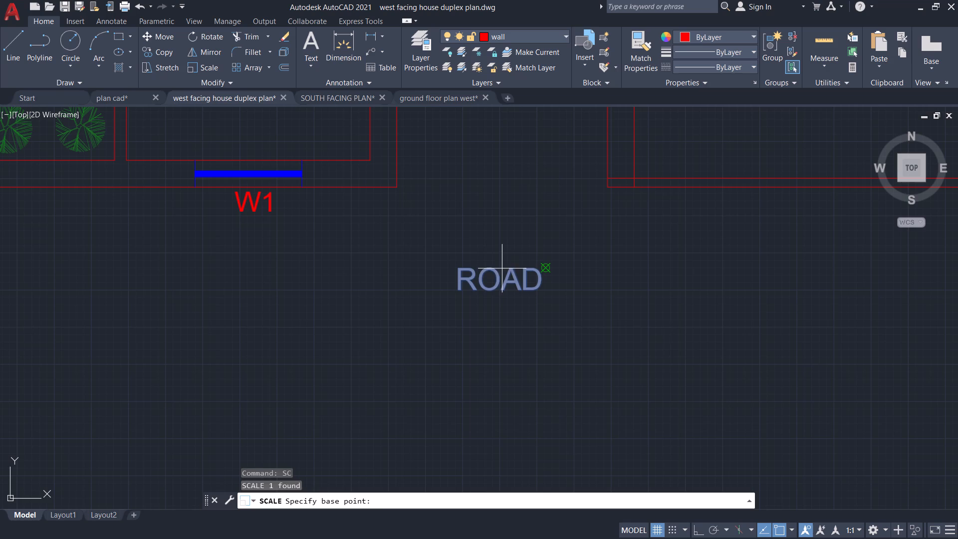
left_click(496, 271)
left_click(501, 230)
Move the enlarged ROAD label slightly to the right between the two plans.
left_click(495, 275)
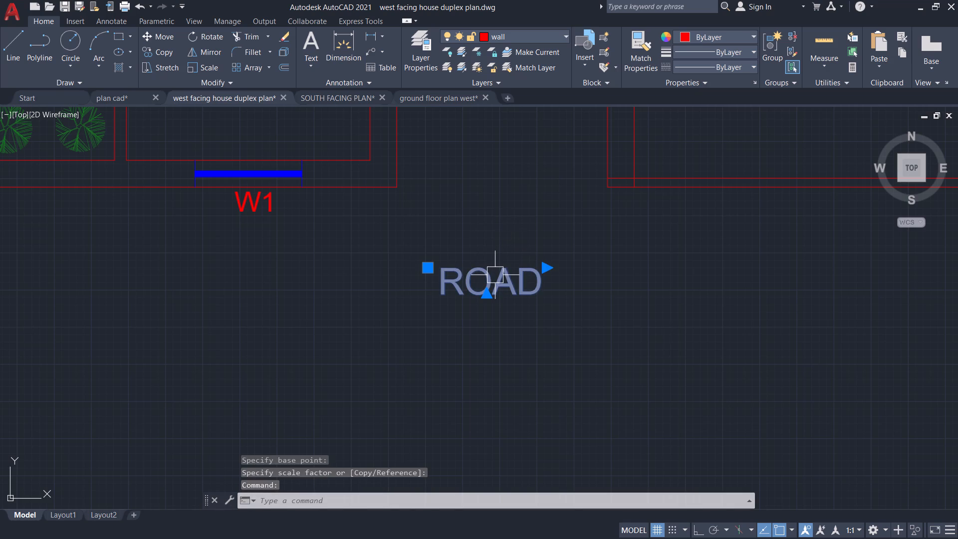
key("m")
key("Return")
left_click(497, 277)
left_click(505, 277)
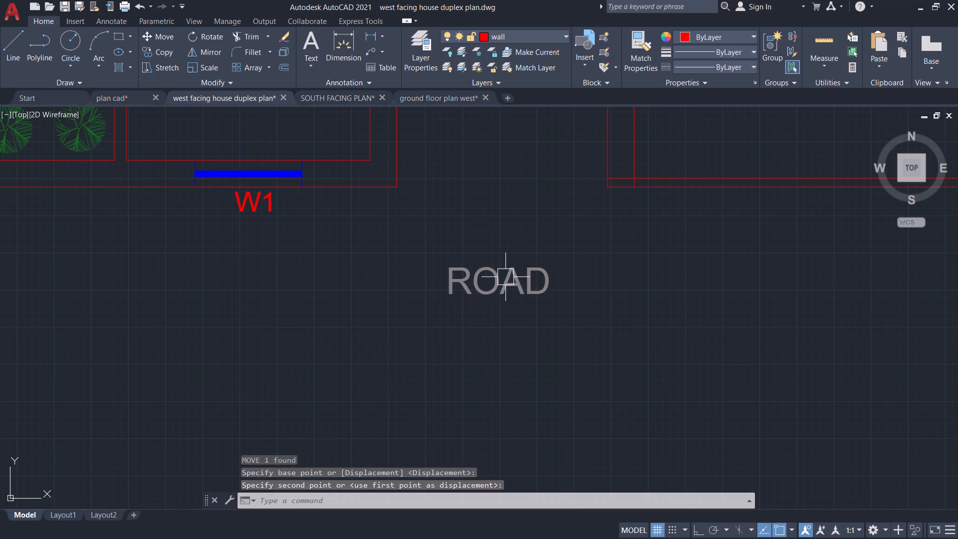
scroll(538, 291, "down", 2)
key("Escape")
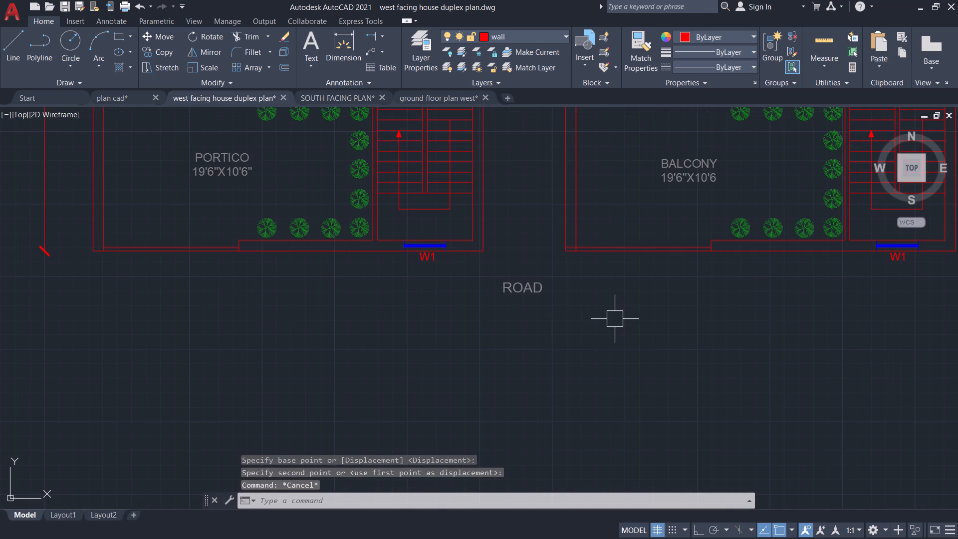
Draw a horizontal line with ortho on, starting just right of the ROAD label and extending to the right.
key("l")
key("Return")
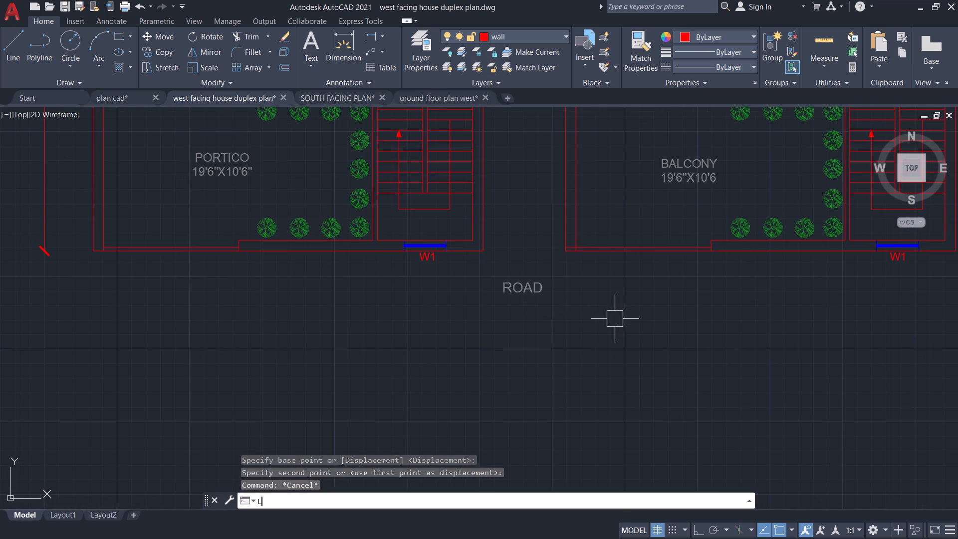
scroll(552, 285, "up", 3)
scroll(504, 299, "up", 2)
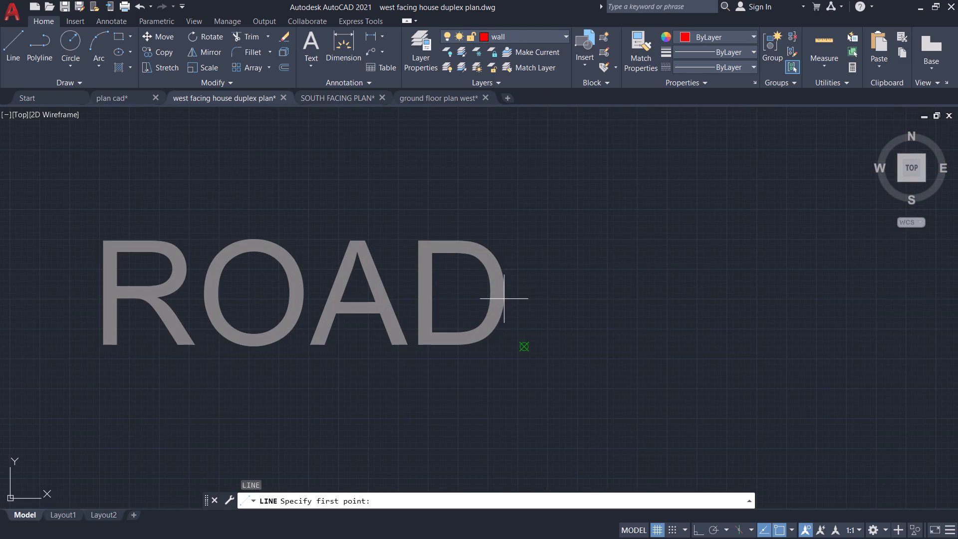
left_click(540, 289)
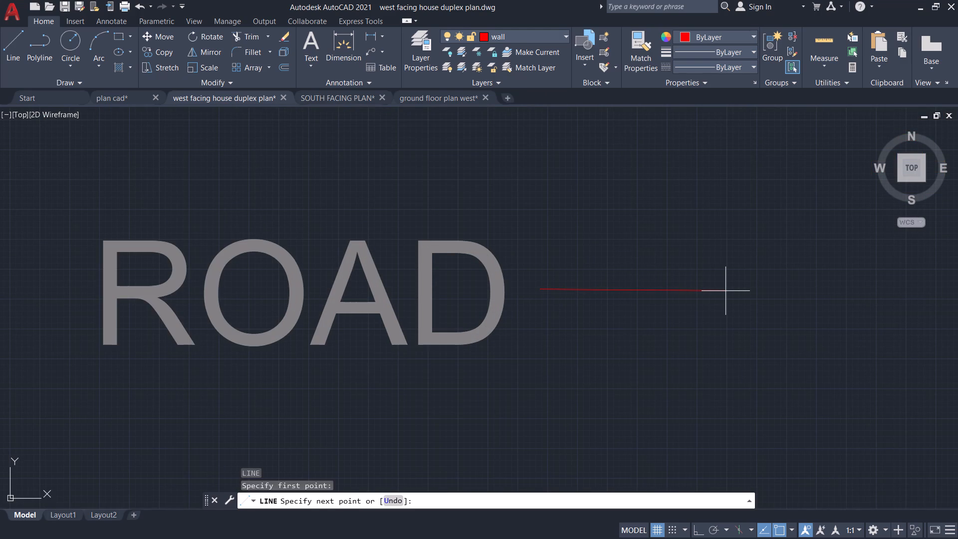
key("F8")
scroll(725, 291, "down", 2)
middle_click_drag(740, 287, 578, 311)
left_click(768, 301)
key("space")
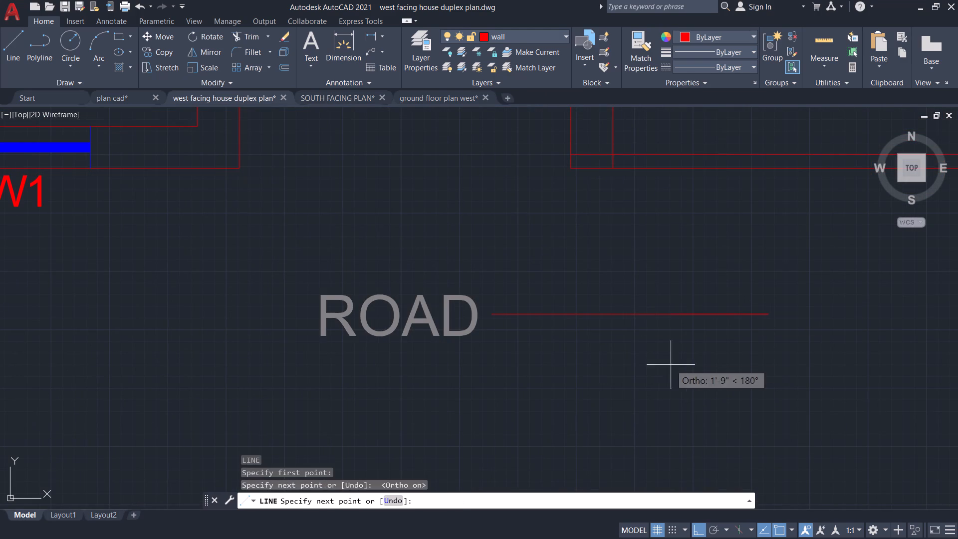
Draw a matching horizontal line from just left of the ROAD label out to below the W1 window label.
key("space")
scroll(299, 314, "down", 2)
scroll(299, 314, "up", 2)
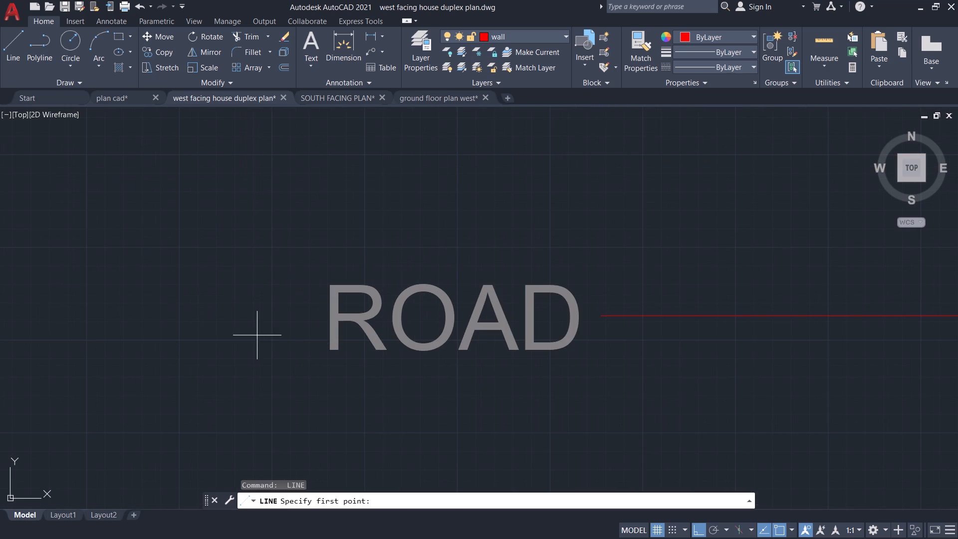
scroll(305, 312, "up", 3)
left_click(312, 324)
scroll(123, 317, "down", 4)
middle_click_drag(162, 328, 564, 344)
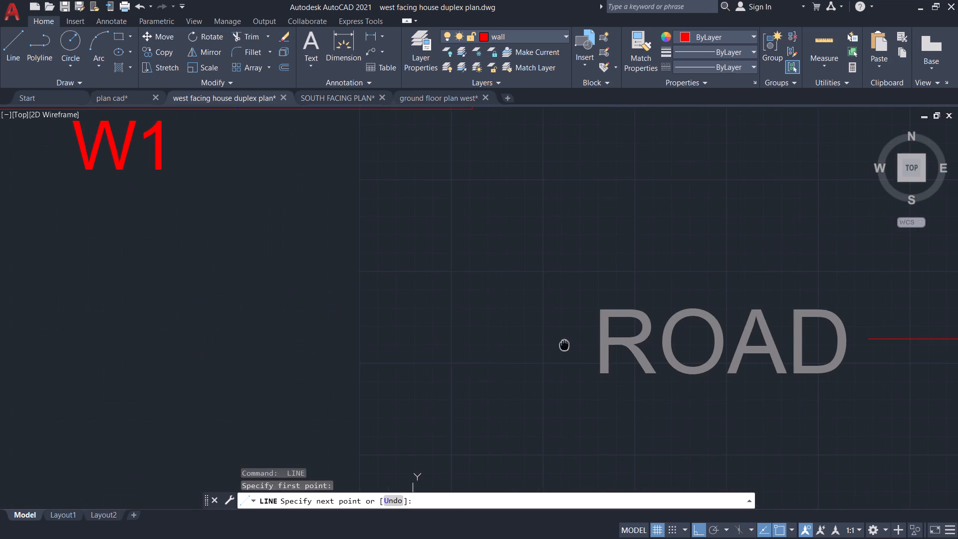
scroll(325, 339, "down", 3)
left_click(301, 331)
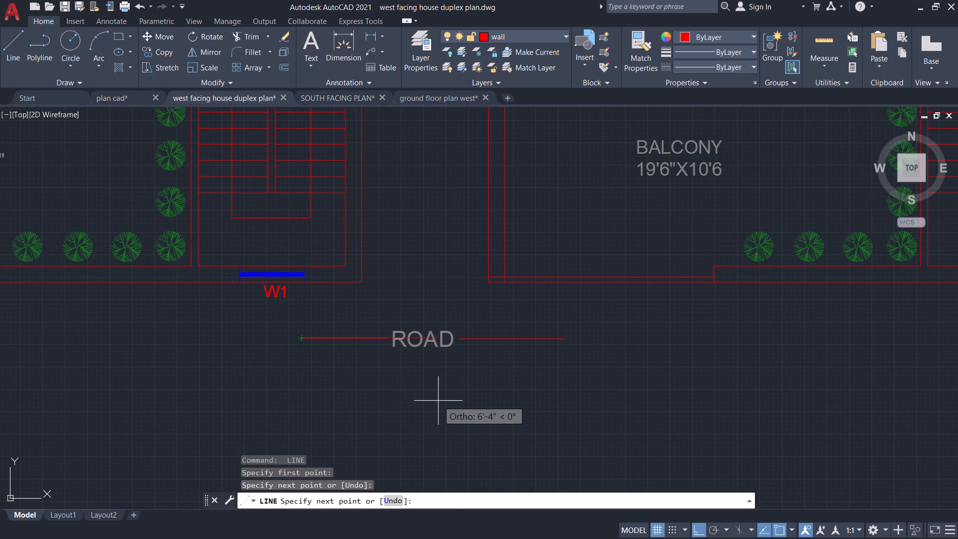
key("Escape")
Draw a 2" vertical line upward from the outer end of the line left of ROAD.
scroll(309, 343, "up", 3)
key("l")
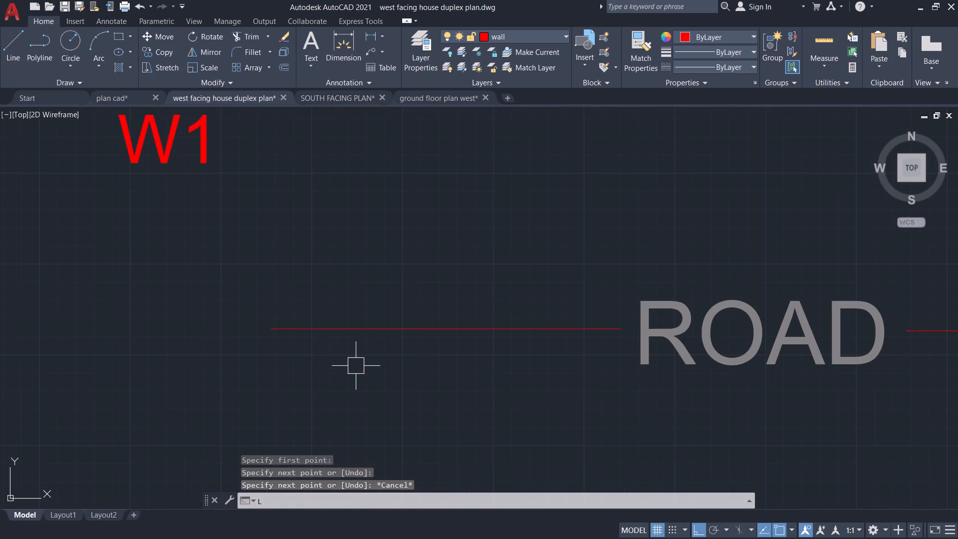
key("Return")
scroll(266, 326, "up", 1)
left_click(273, 331)
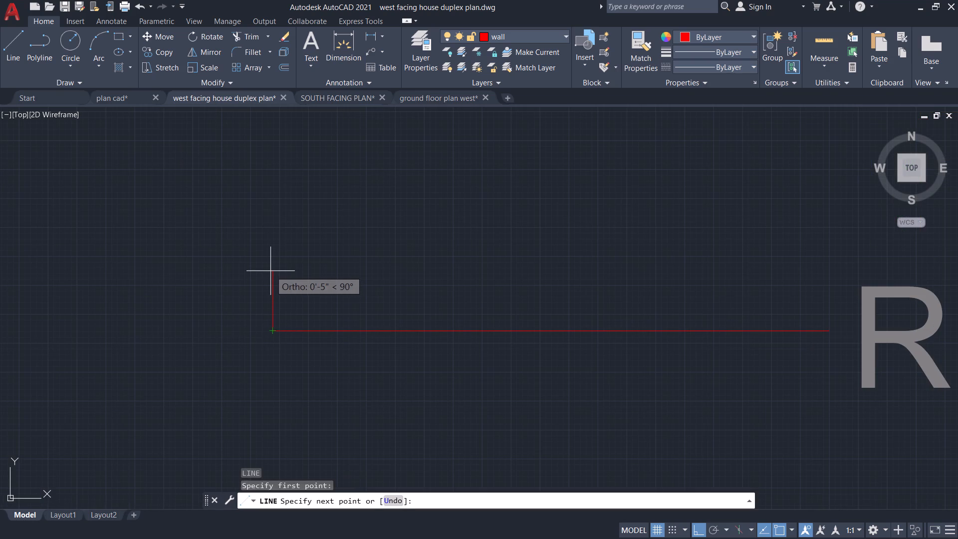
key("2")
key("shift+quotedbl")
key("Return")
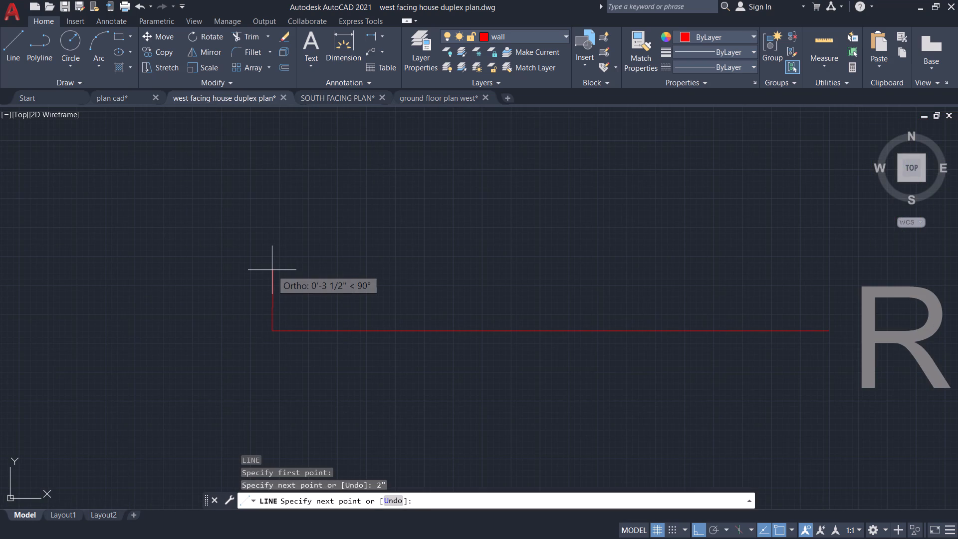
key("Escape")
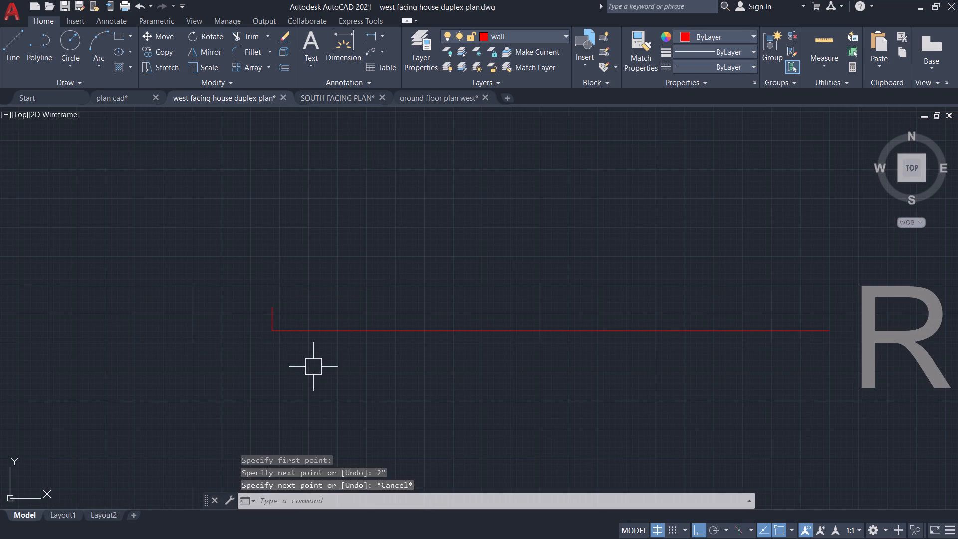
Extend the left line 2" outward with a new line and slope it back to the top of the vertical tick.
key("l")
key("Return")
scroll(268, 336, "up", 1)
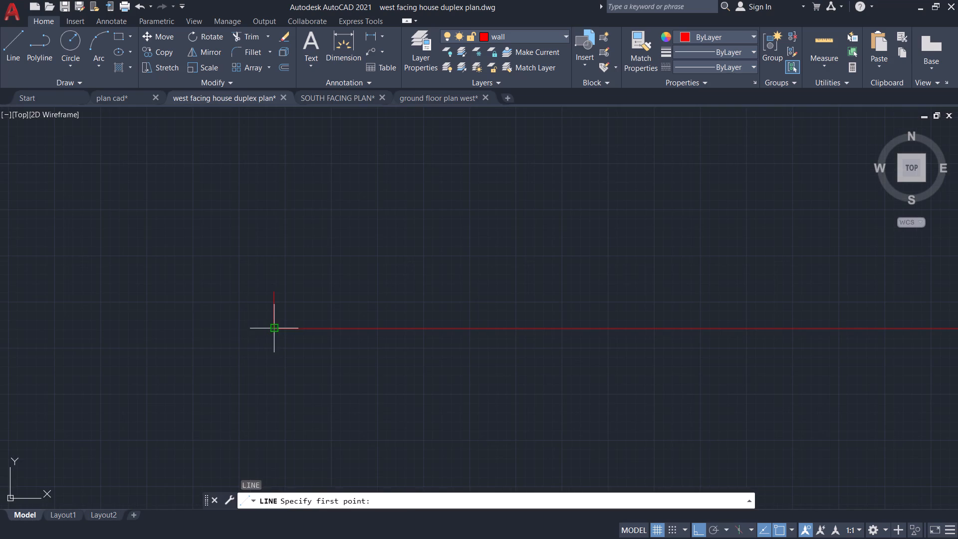
left_click(272, 327)
type("2\"")
key("Return")
left_click(273, 295)
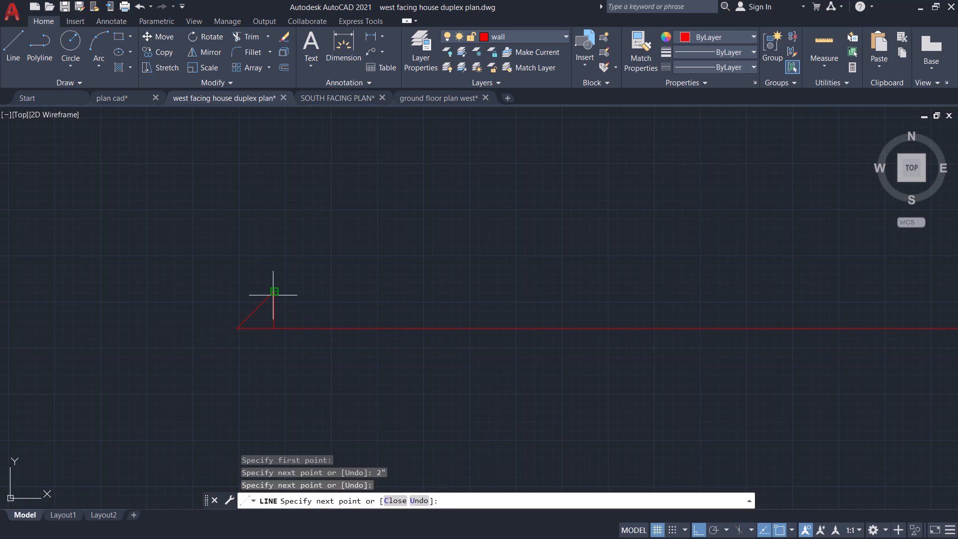
key("Escape")
Mirror the left arrowhead's vertical and sloped lines below the horizontal line, keeping the source objects.
left_click(280, 310)
left_click(253, 300)
key("m")
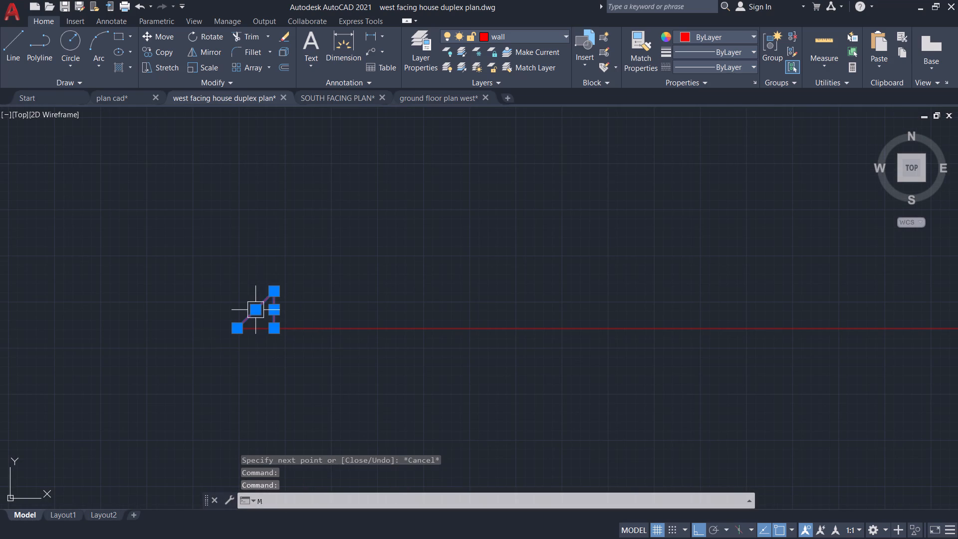
key("i")
key("Return")
left_click(272, 326)
left_click(234, 327)
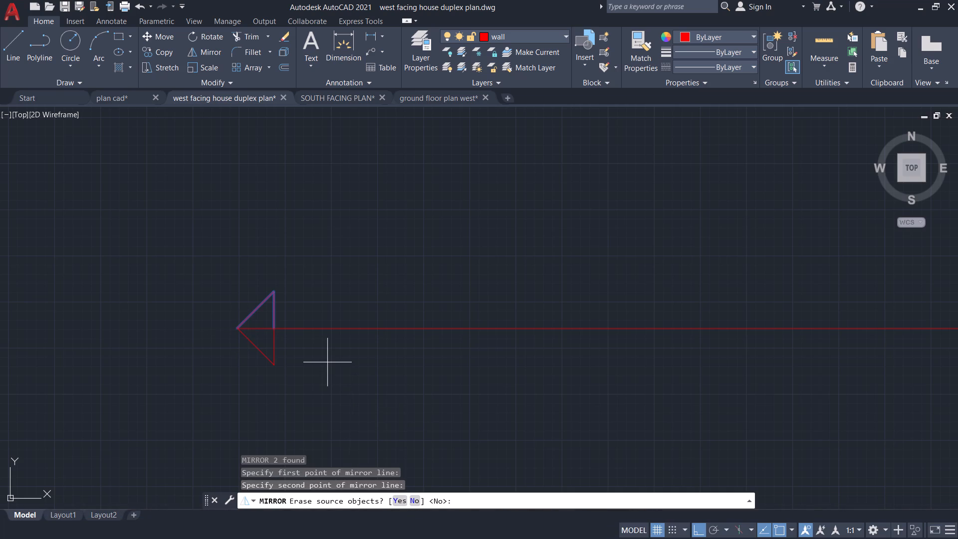
key("n")
key("o")
key("Return")
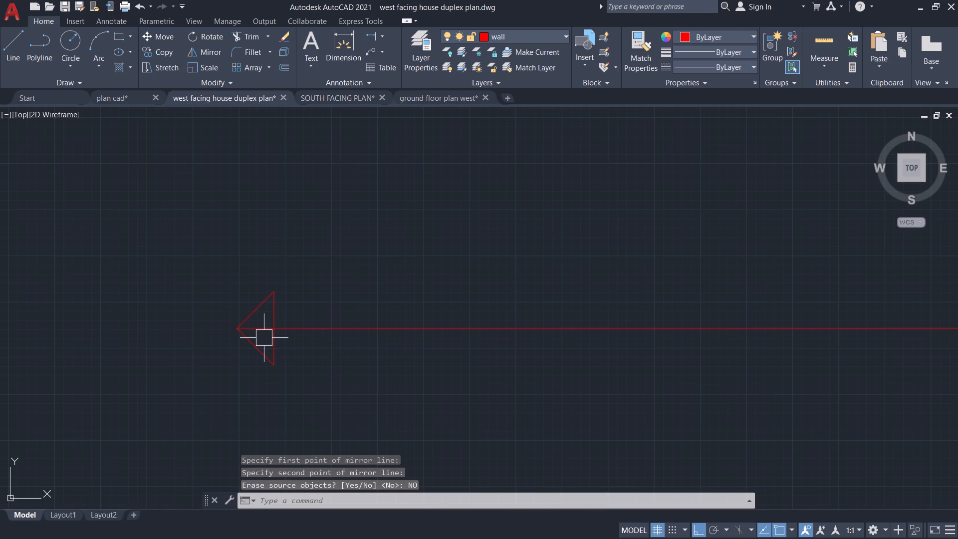
Trim away the horizontal line segment inside the left arrowhead.
type("TR")
key("Return")
left_click(250, 326)
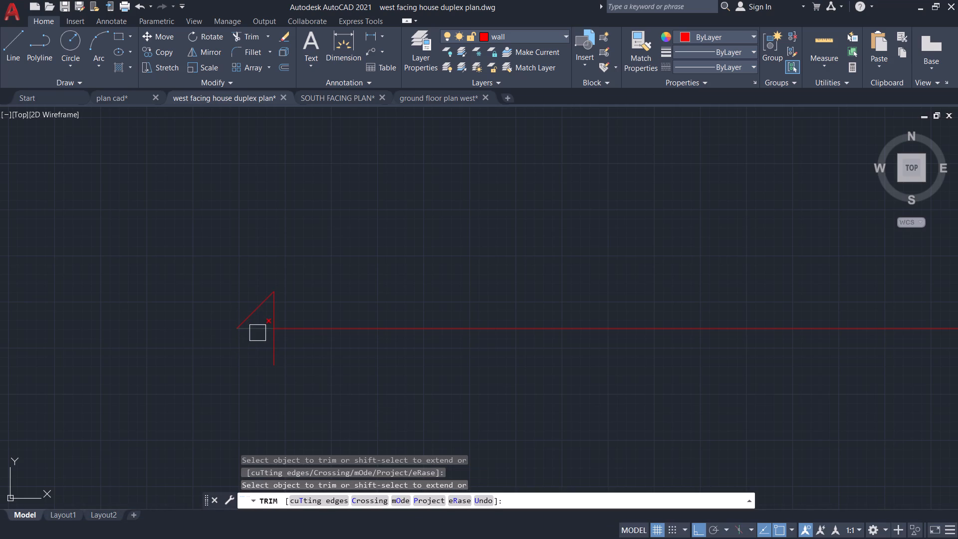
key("ctrl+z")
scroll(261, 331, "up", 1)
left_click(261, 331)
scroll(268, 334, "down", 5)
key("Escape")
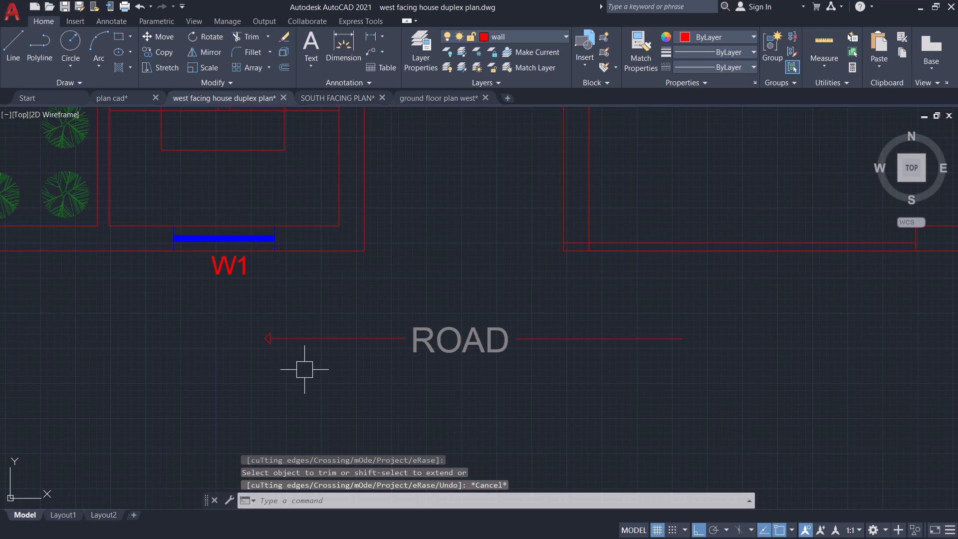
Draw a 2" vertical line upward from the outer end of the line right of ROAD.
scroll(268, 347, "up", 2)
scroll(296, 348, "down", 2)
middle_click_drag(379, 374, 228, 379)
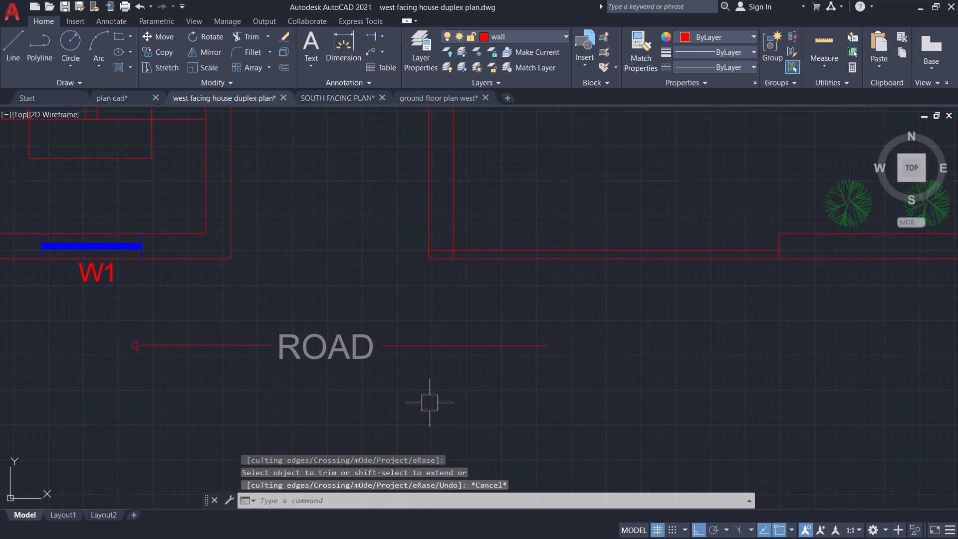
scroll(587, 364, "up", 3)
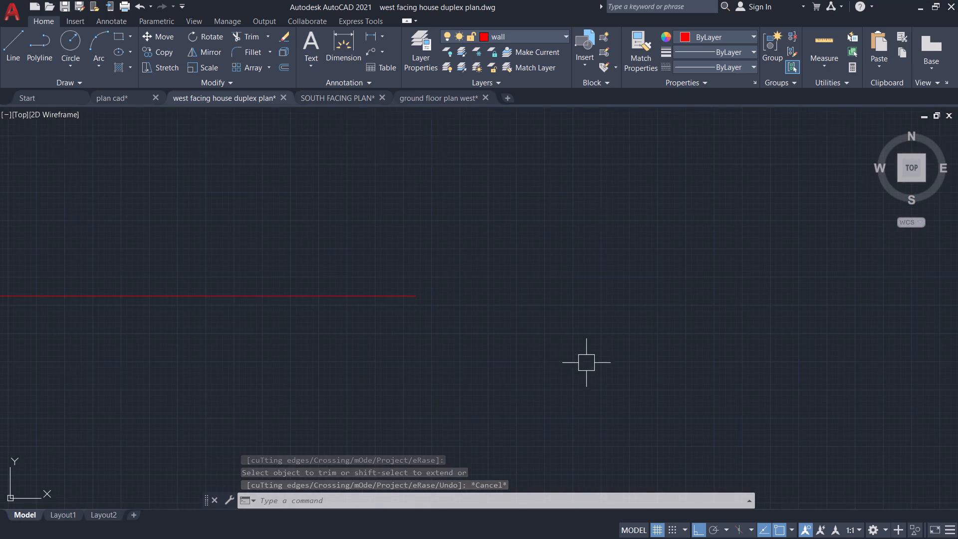
key("Escape")
key("l")
key("Return")
scroll(438, 307, "up", 1)
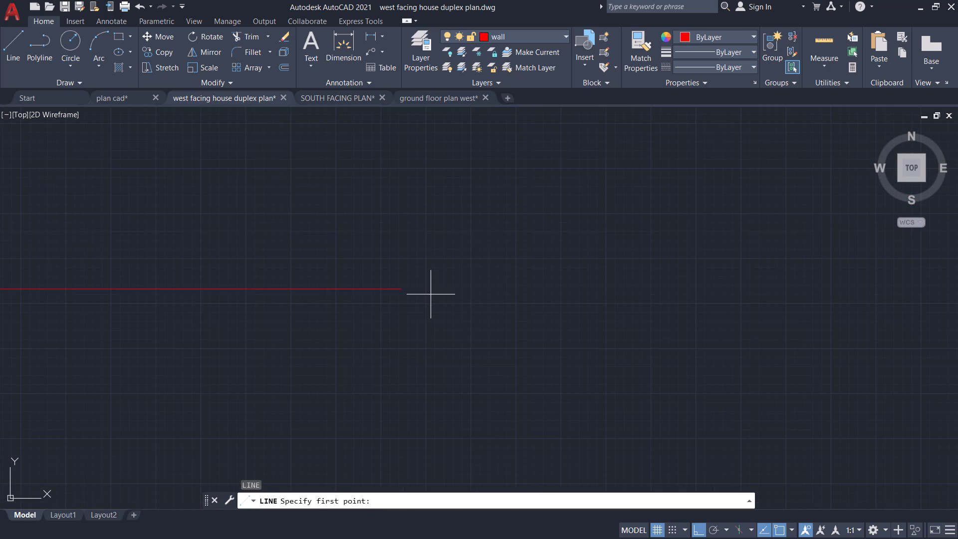
left_click(400, 288)
key("2")
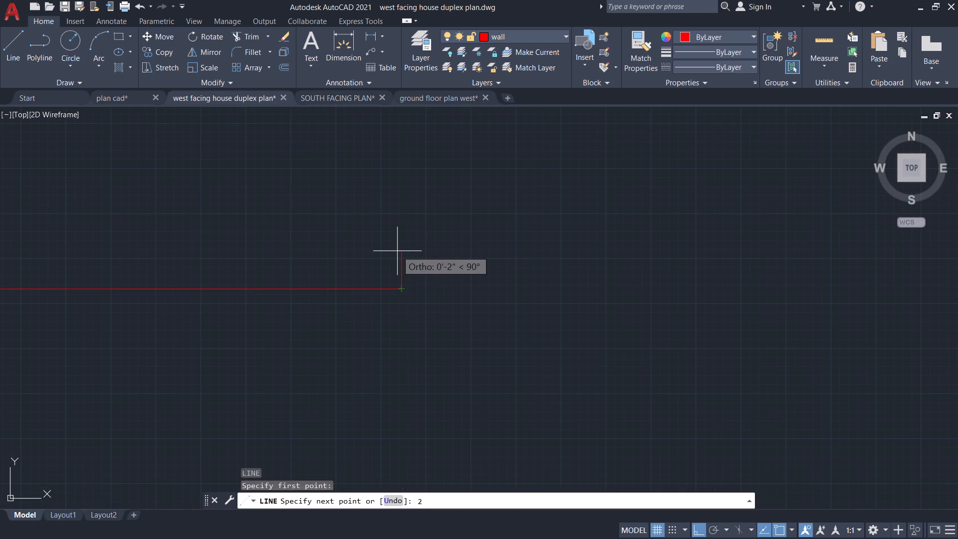
key("shift+quotedbl")
key("Return")
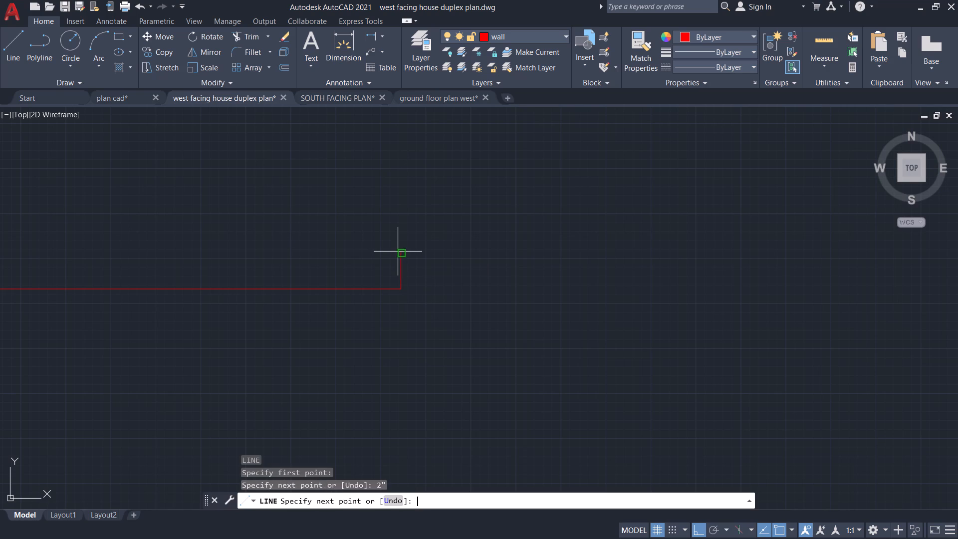
key("Escape")
Extend the right line 2" outward with a new line and slope it back to the top of the vertical tick.
key("l")
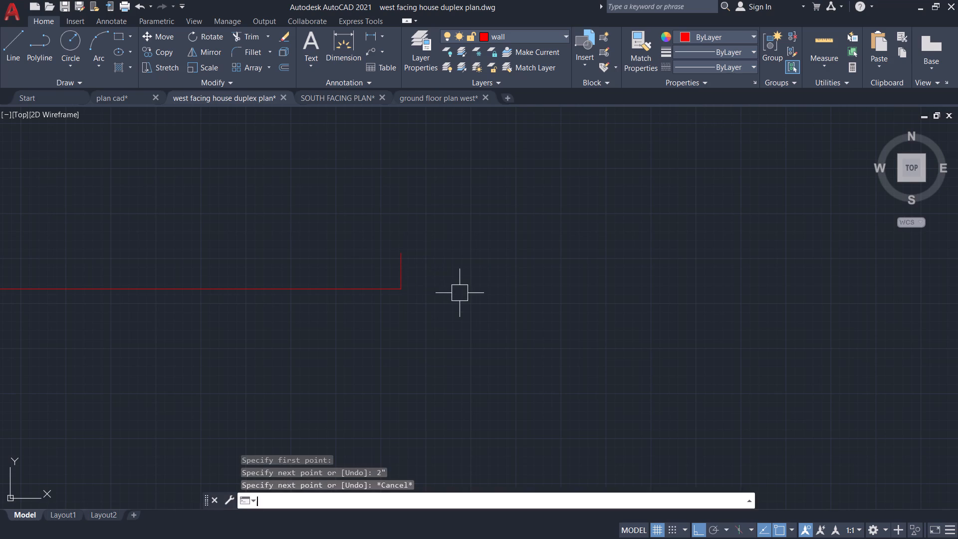
key("Return")
left_click(403, 291)
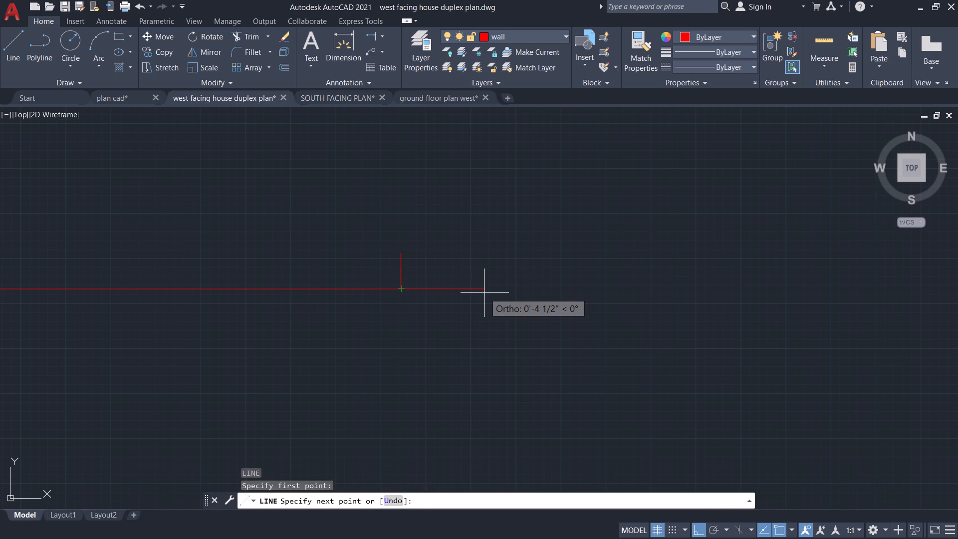
type("2\"")
key("Return")
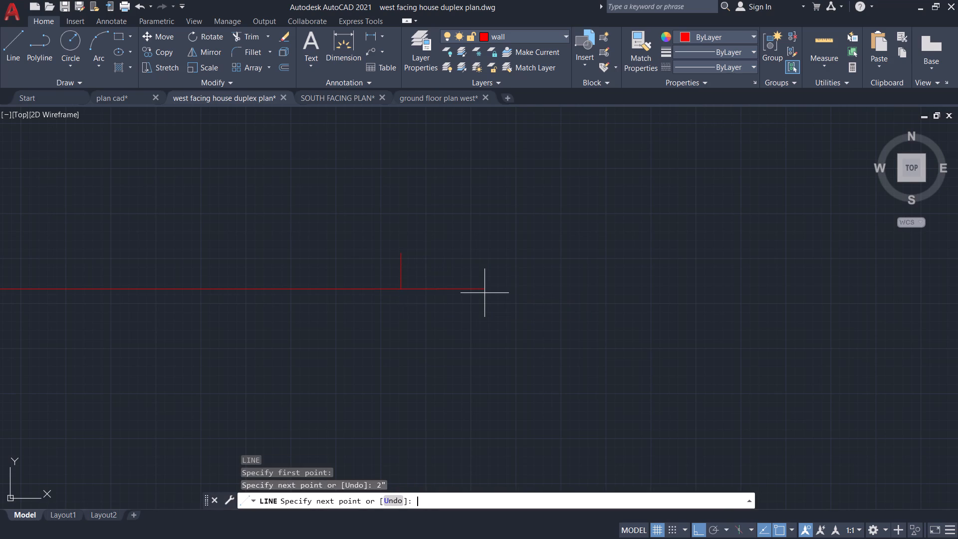
left_click(403, 255)
key("Escape")
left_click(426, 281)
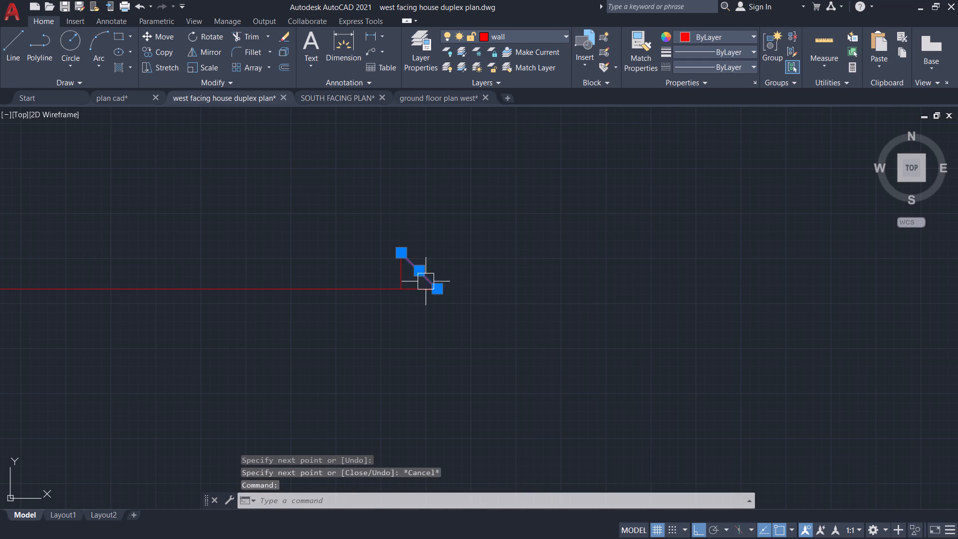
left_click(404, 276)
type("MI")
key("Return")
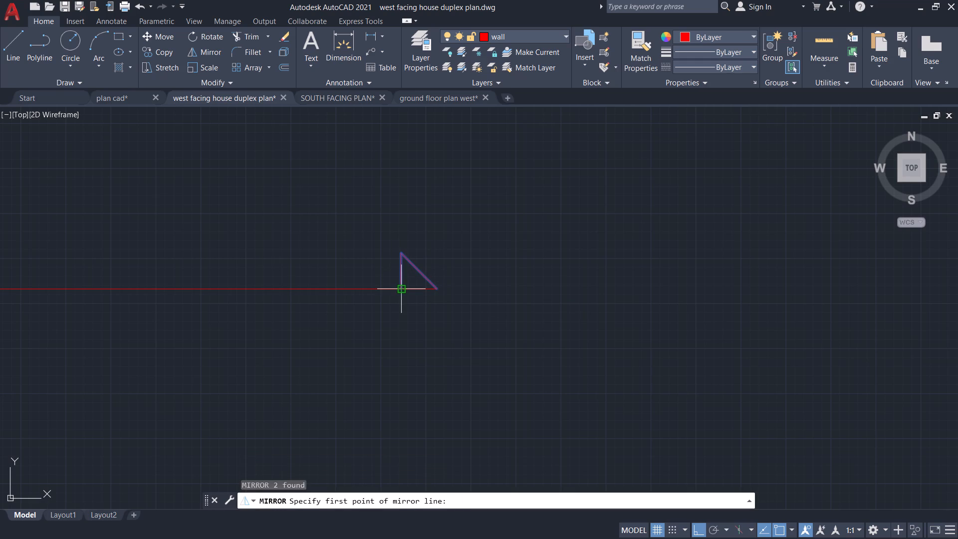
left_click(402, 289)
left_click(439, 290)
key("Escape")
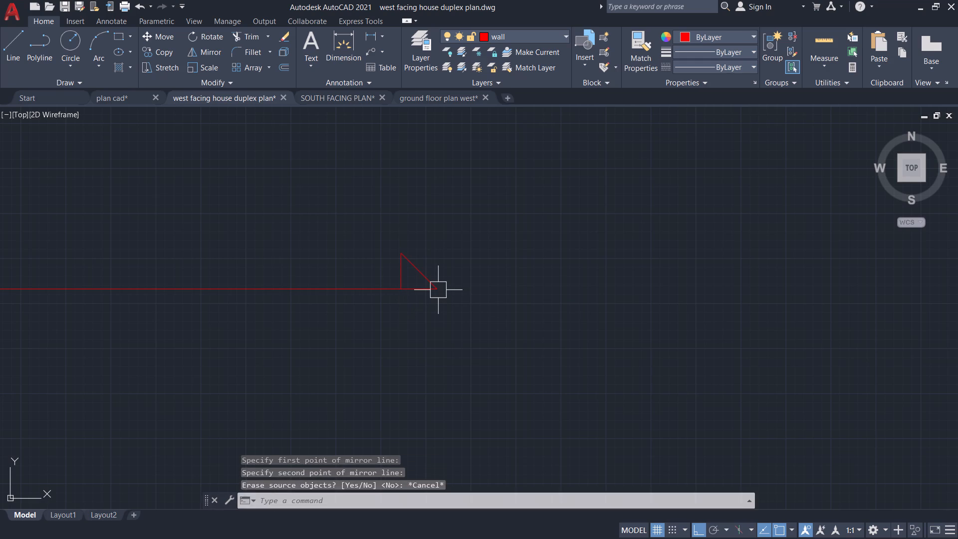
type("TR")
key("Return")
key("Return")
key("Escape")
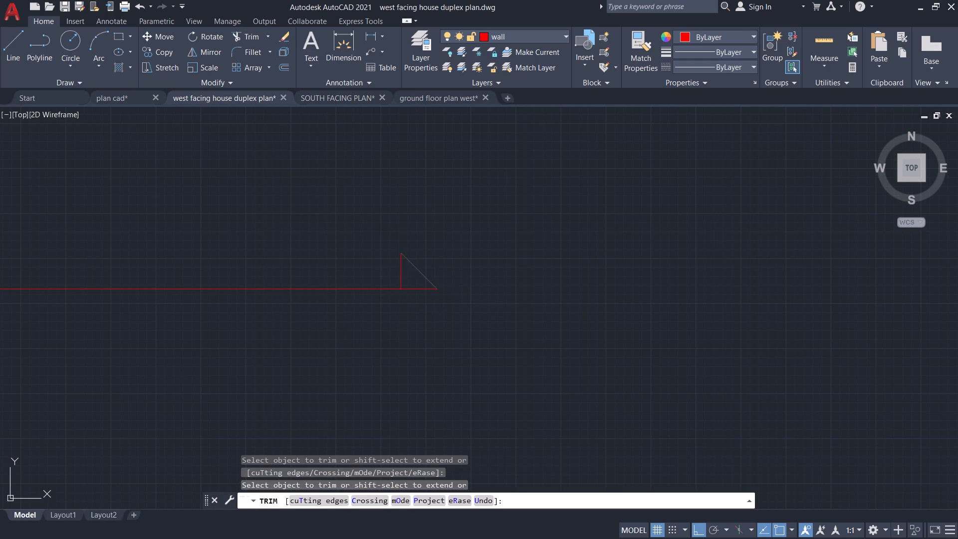
Mirror the right arrowhead's vertical and sloped lines below the horizontal line, keeping the source objects.
left_click_drag(428, 272, 419, 270)
left_click(399, 271)
key("m")
key("i")
key("Return")
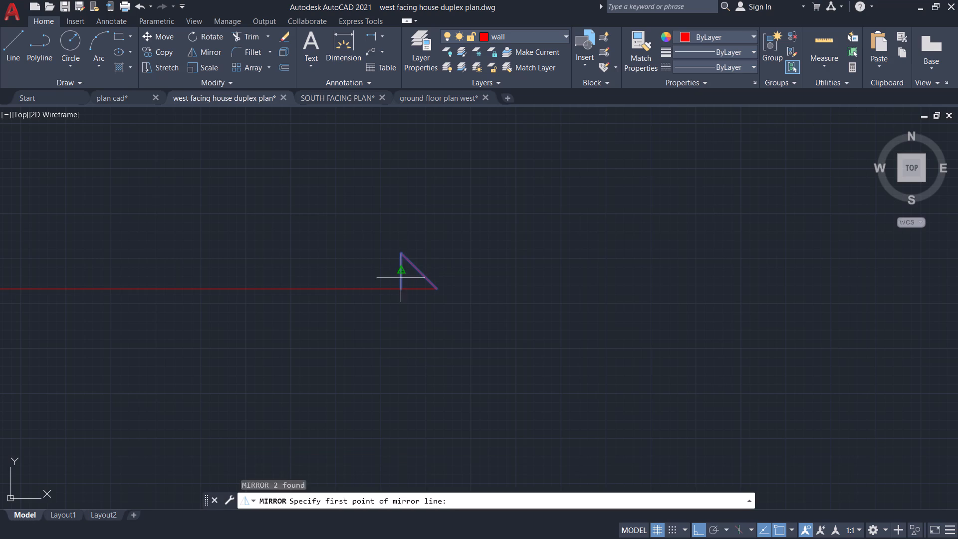
left_click(400, 290)
left_click(437, 291)
type("NO")
key("Return")
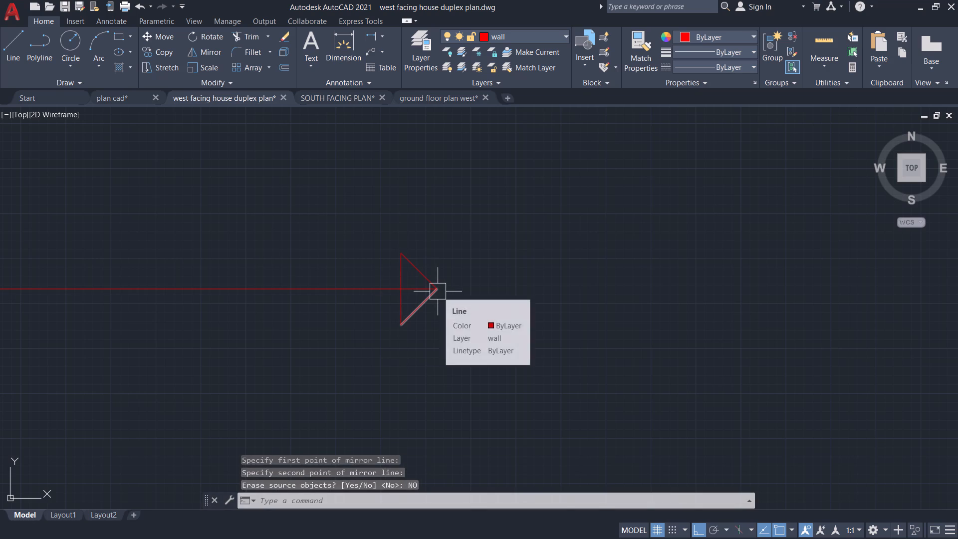
Trim away the horizontal line segment inside the right arrowhead.
key("t")
key("r")
key("Return")
key("Return")
scroll(416, 291, "up", 1)
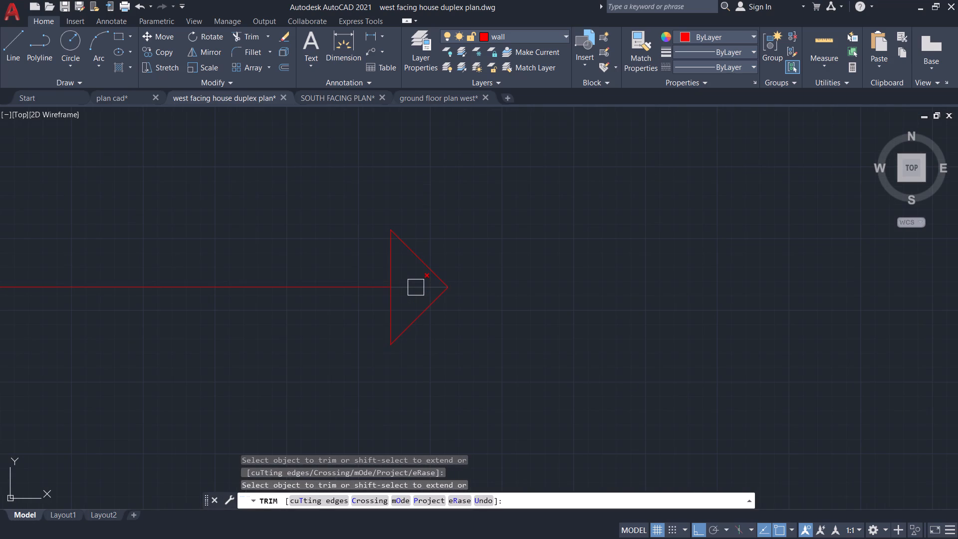
left_click(416, 287)
key("Escape")
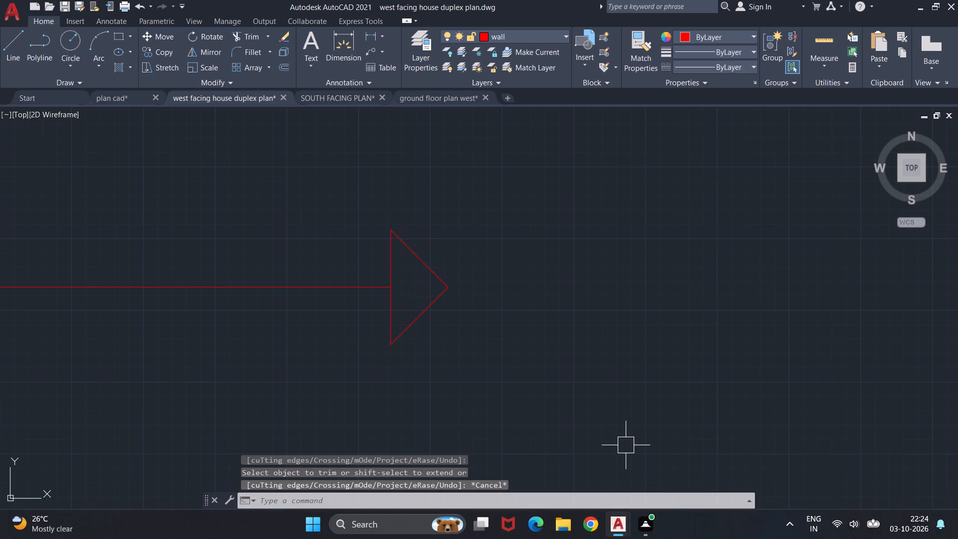
scroll(614, 437, "down", 5)
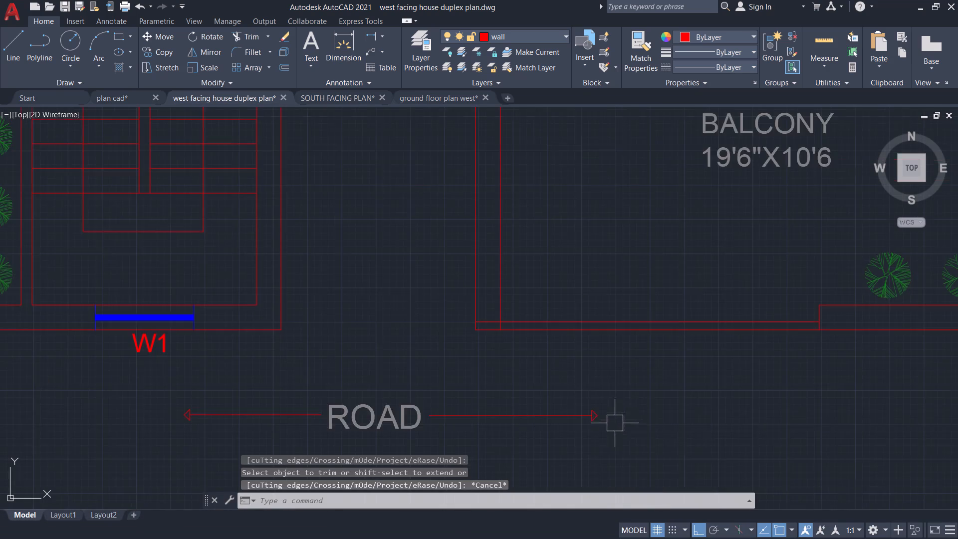
Trim the front wall line segment that crosses the side wall at the BALCONY's lower outer corner, beside ROAD.
scroll(652, 421, "down", 2)
scroll(702, 459, "down", 1)
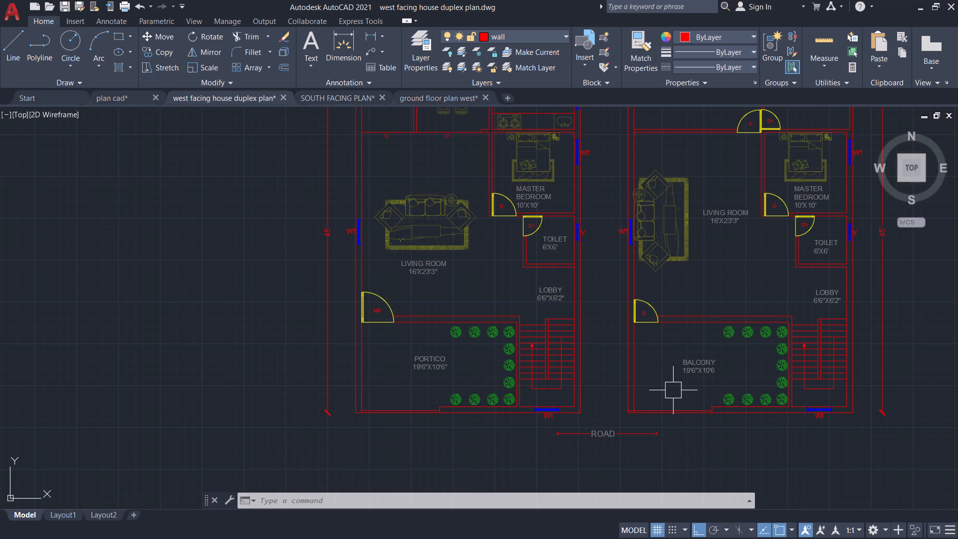
scroll(673, 390, "up", 3)
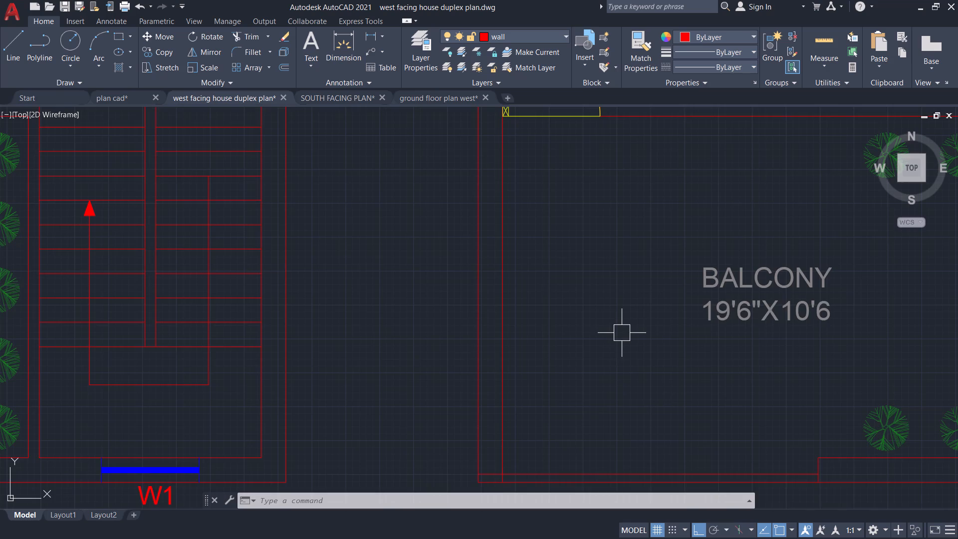
middle_click_drag(625, 322, 637, 276)
key("t")
key("r")
key("Return")
key("Return")
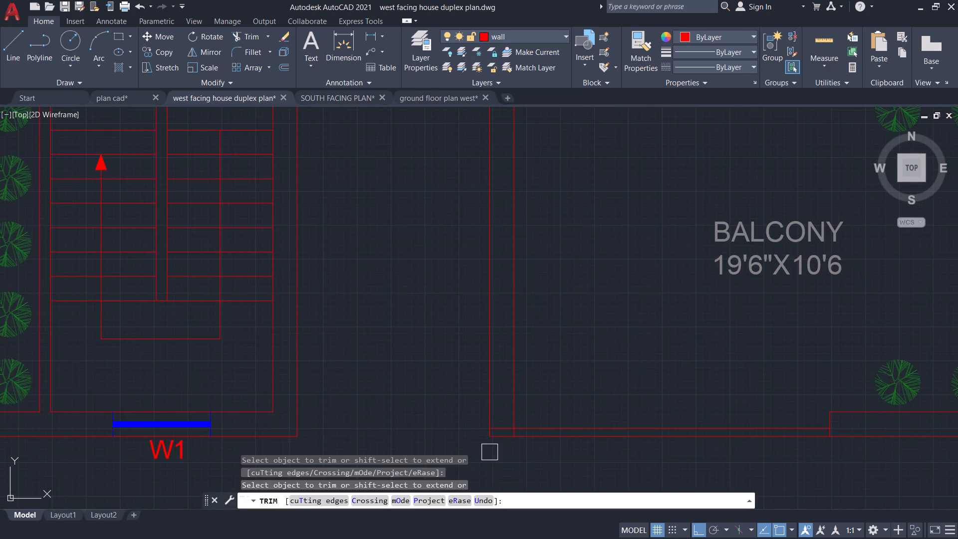
scroll(492, 452, "up", 2)
left_click(505, 406)
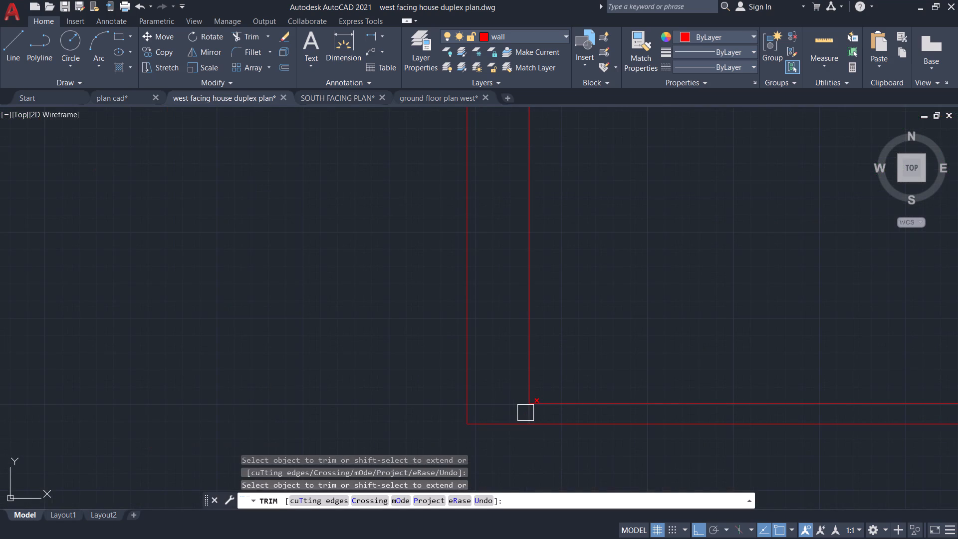
scroll(525, 413, "up", 1)
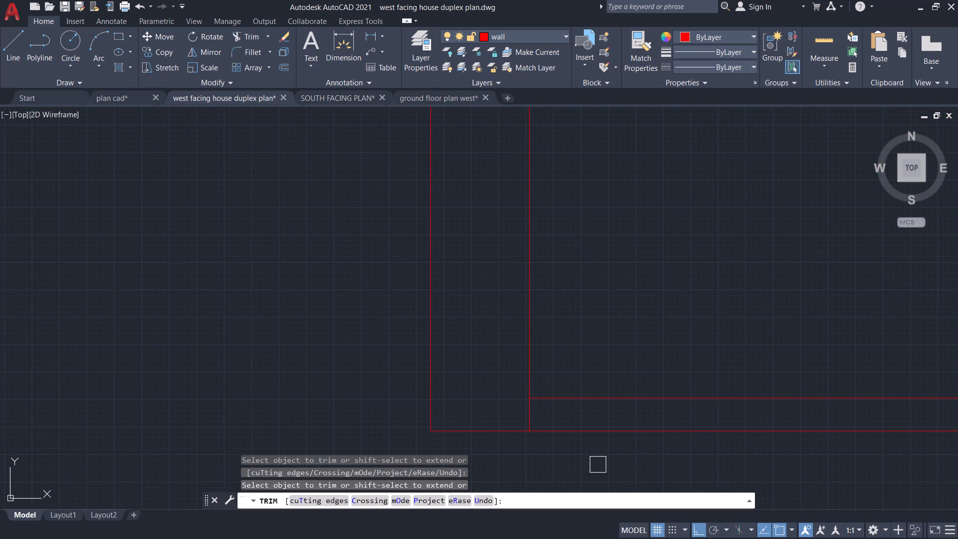
Save the drawing.
scroll(602, 459, "down", 3)
scroll(680, 479, "down", 2)
key("ctrl+s")
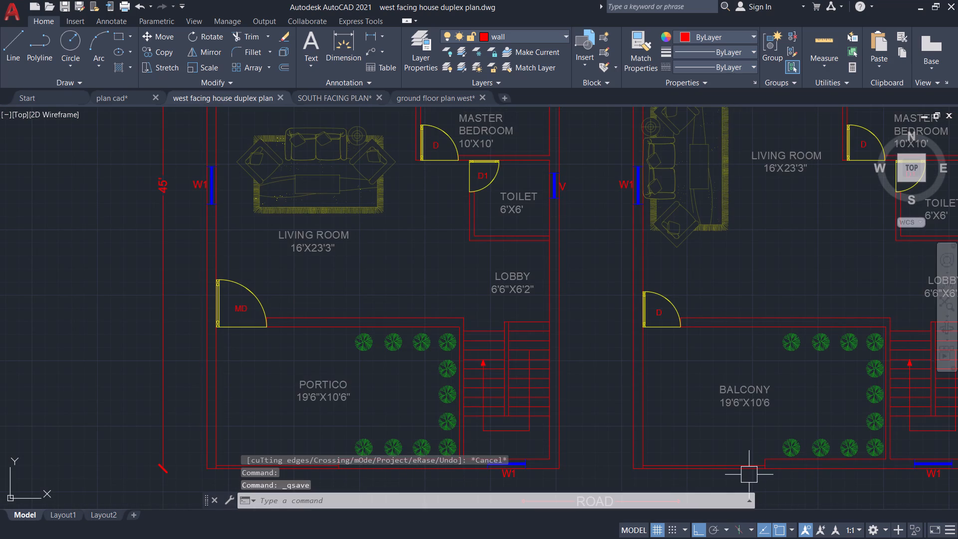
Move the whole left arrow, line and arrowhead, horizontally about 2'-0 1/2" away from the ROAD text.
scroll(578, 426, "down", 3)
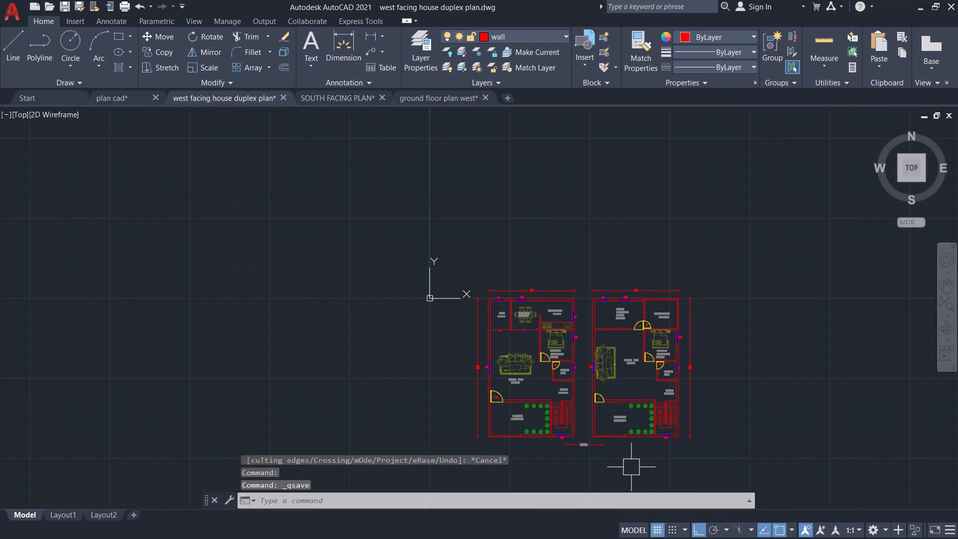
scroll(623, 437, "up", 2)
middle_click_drag(589, 455, 574, 412)
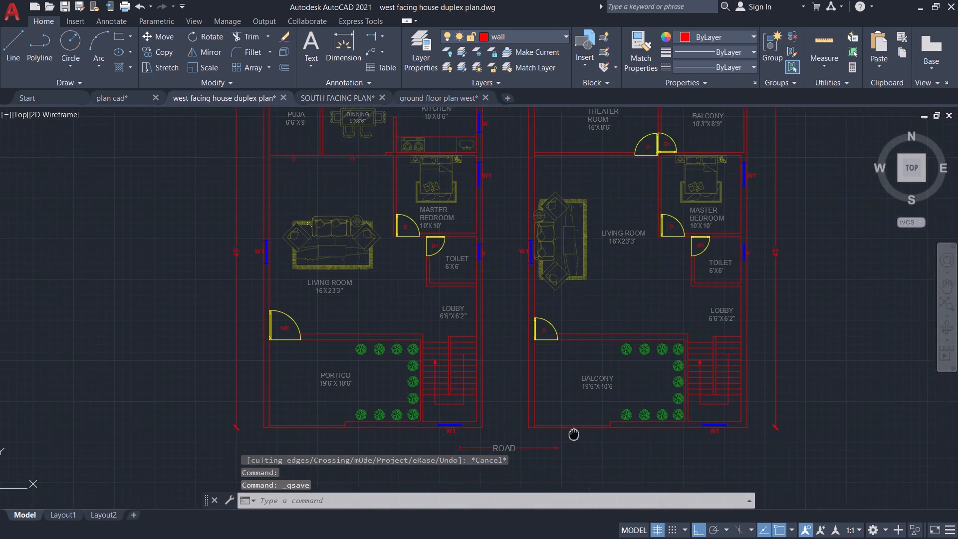
middle_click_drag(574, 412, 582, 380)
scroll(519, 381, "up", 1)
scroll(452, 395, "up", 2)
left_click(455, 399)
left_click(384, 356)
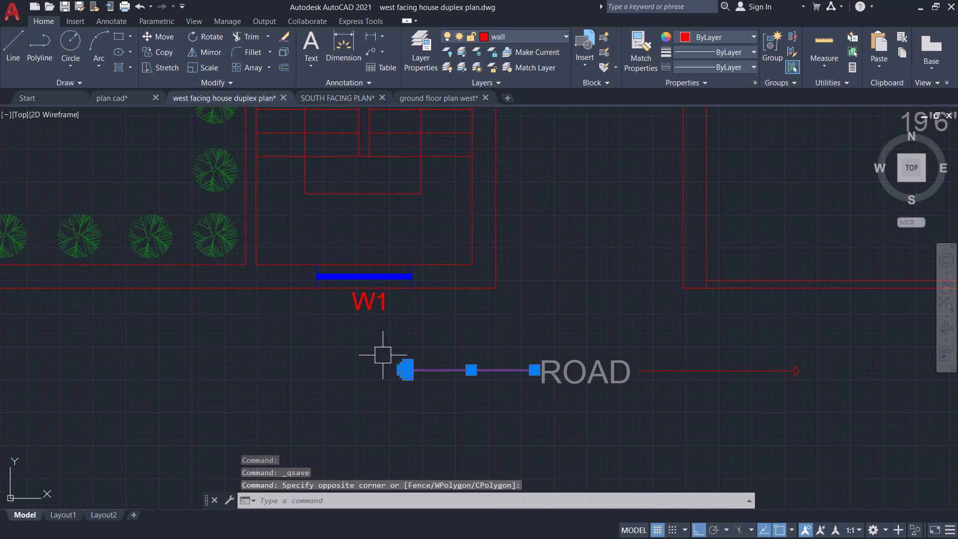
key("m")
key("Return")
left_click_drag(430, 372, 421, 371)
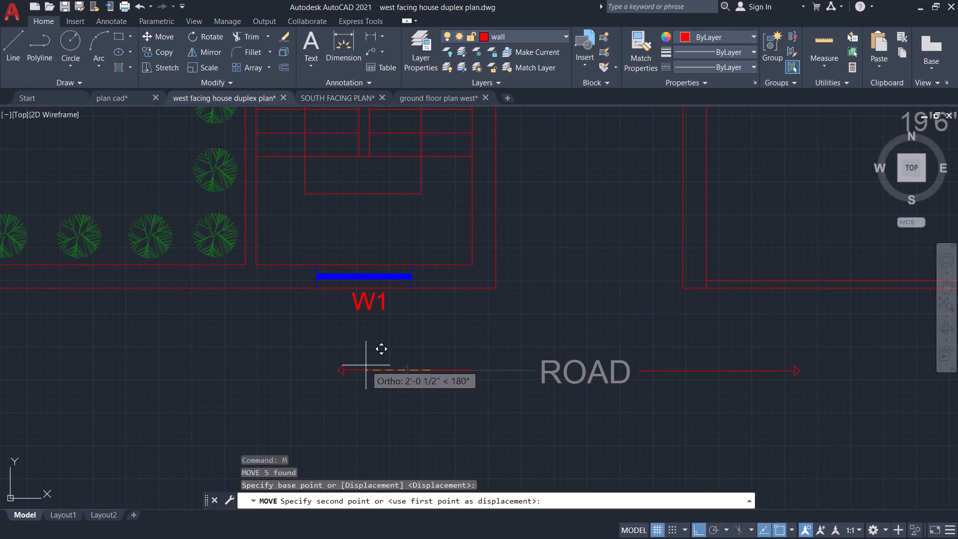
left_click(366, 365)
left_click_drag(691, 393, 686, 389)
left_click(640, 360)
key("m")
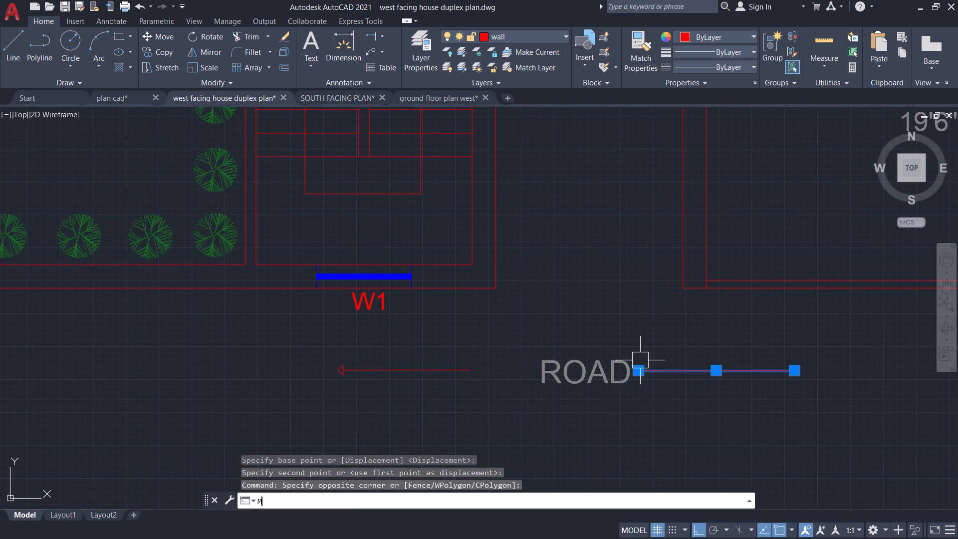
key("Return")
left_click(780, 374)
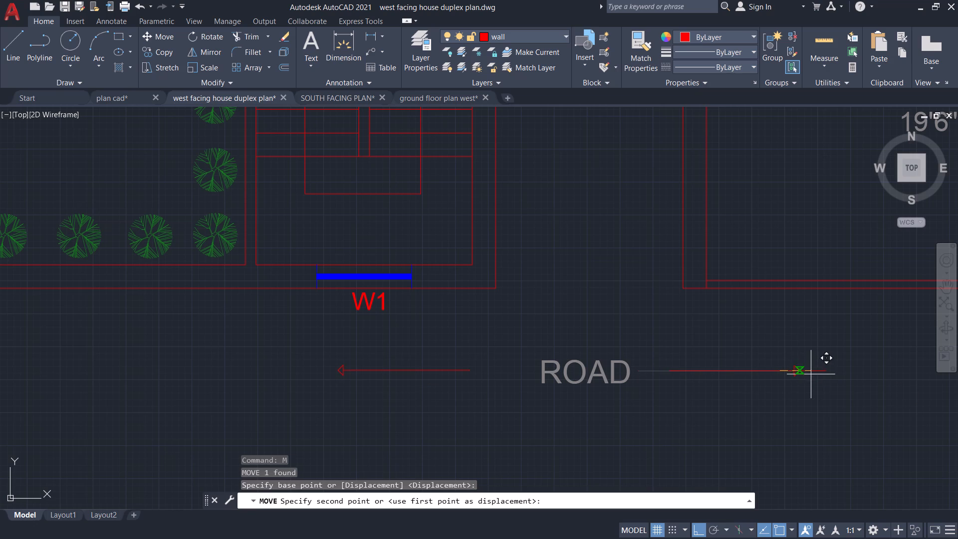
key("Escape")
Move the whole right arrow, line and arrowhead, horizontally outward from the ROAD text.
left_click_drag(849, 393, 822, 386)
left_click(758, 357)
key("m")
key("Return")
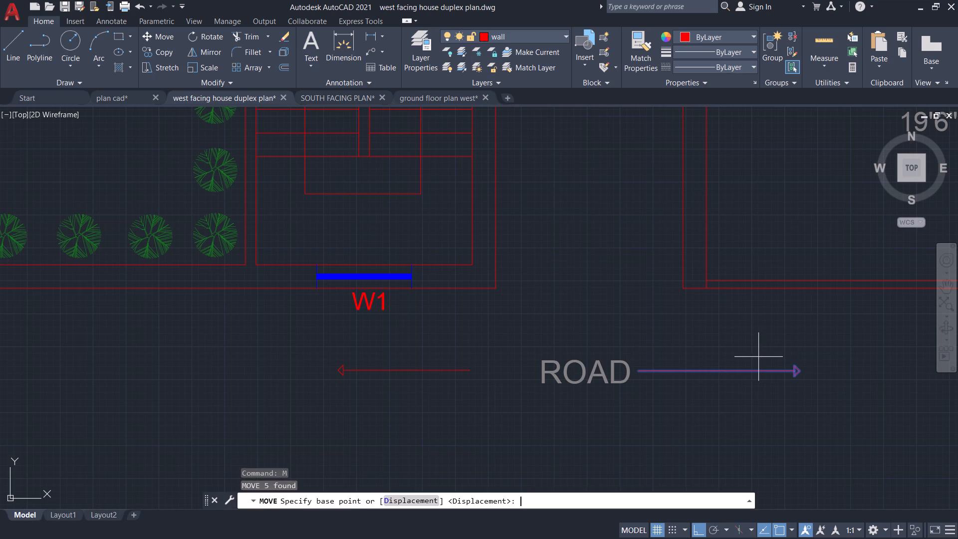
left_click(801, 371)
left_click(857, 376)
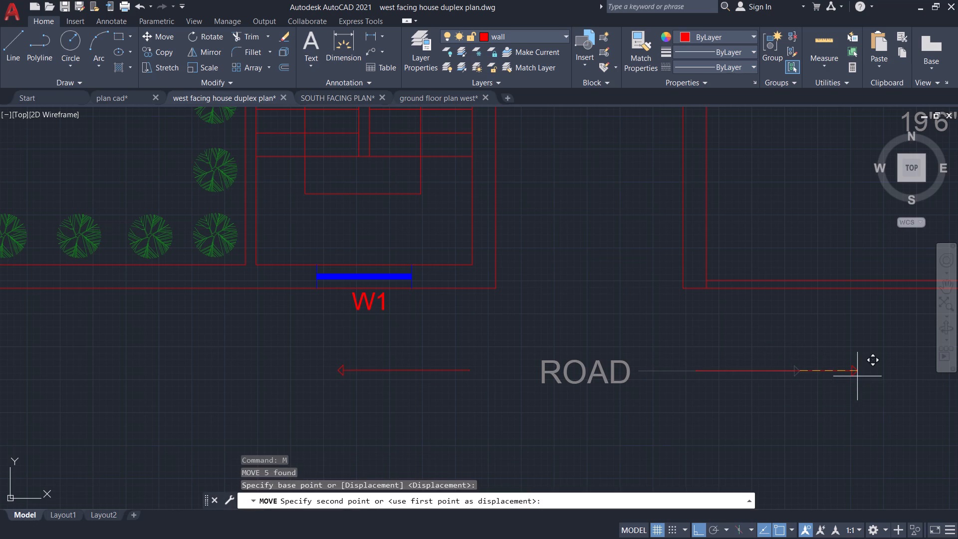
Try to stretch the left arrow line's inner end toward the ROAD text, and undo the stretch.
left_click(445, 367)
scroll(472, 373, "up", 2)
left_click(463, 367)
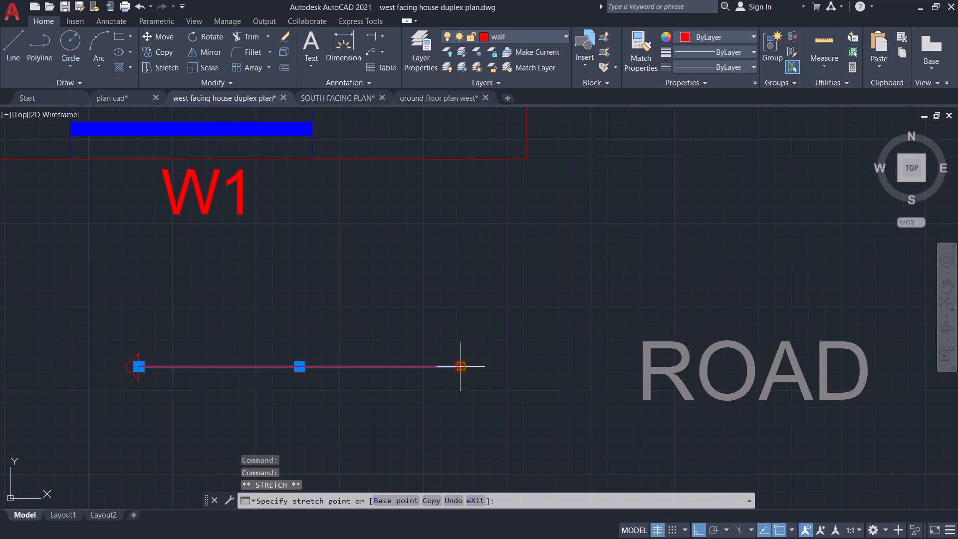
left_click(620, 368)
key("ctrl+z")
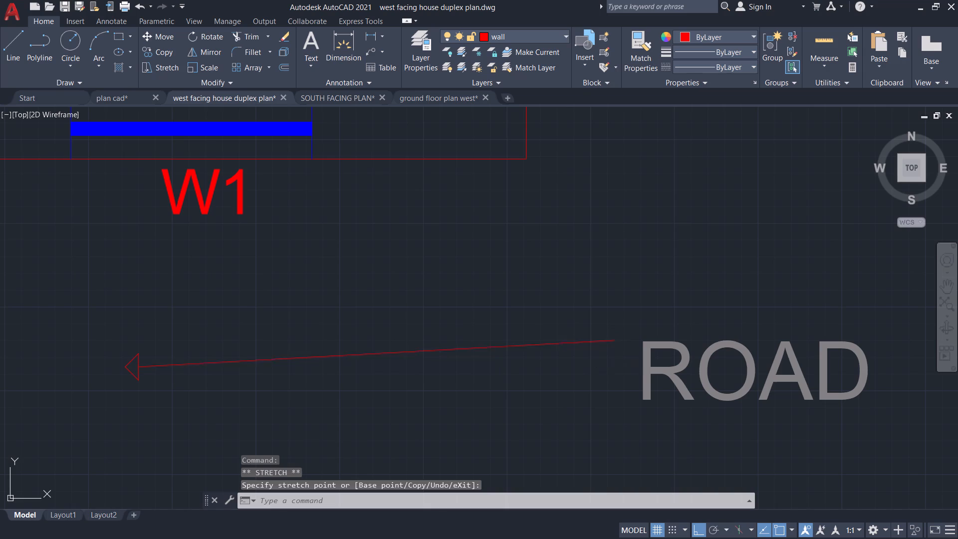
Stretch the left arrow line's inner end horizontally about 2'-1 1/2" to just before the ROAD text.
left_click(433, 364)
left_click(462, 367)
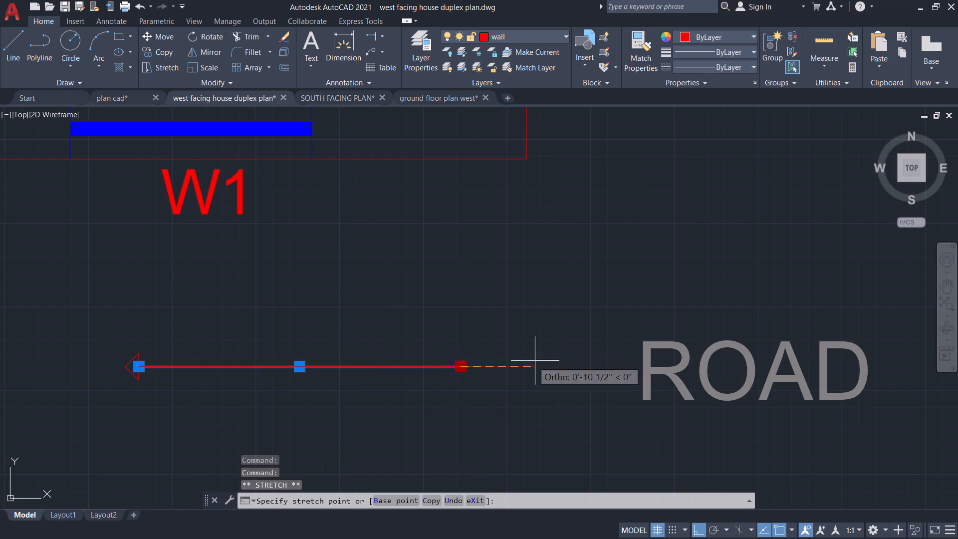
scroll(581, 368, "up", 2)
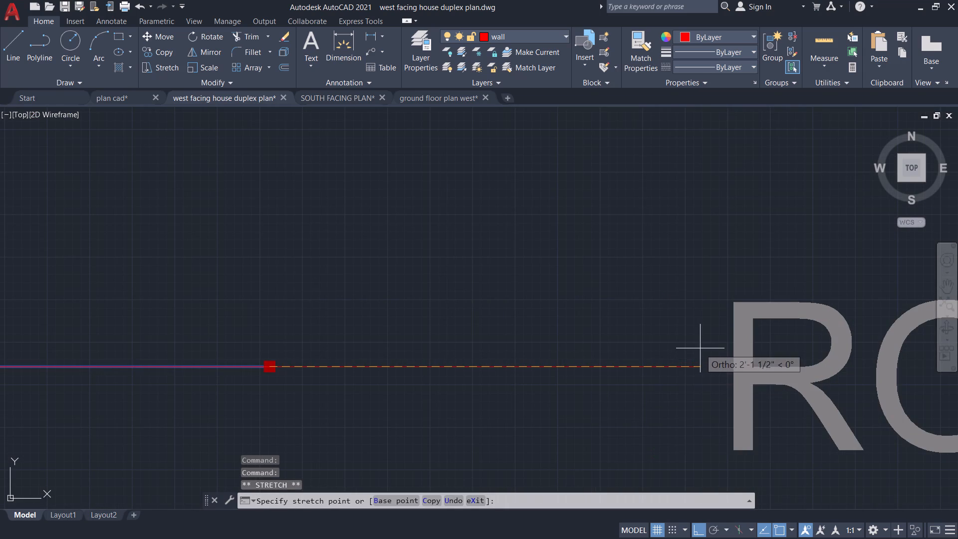
left_click(700, 348)
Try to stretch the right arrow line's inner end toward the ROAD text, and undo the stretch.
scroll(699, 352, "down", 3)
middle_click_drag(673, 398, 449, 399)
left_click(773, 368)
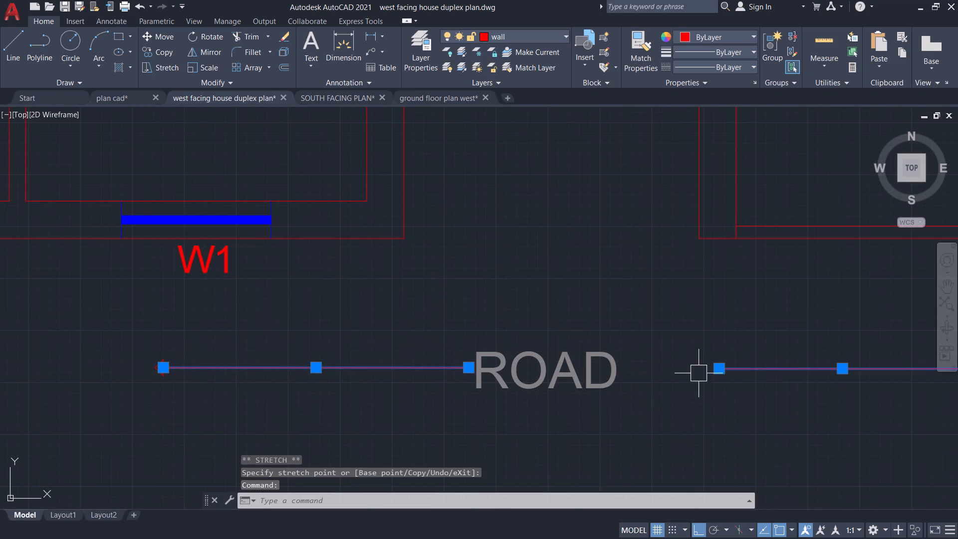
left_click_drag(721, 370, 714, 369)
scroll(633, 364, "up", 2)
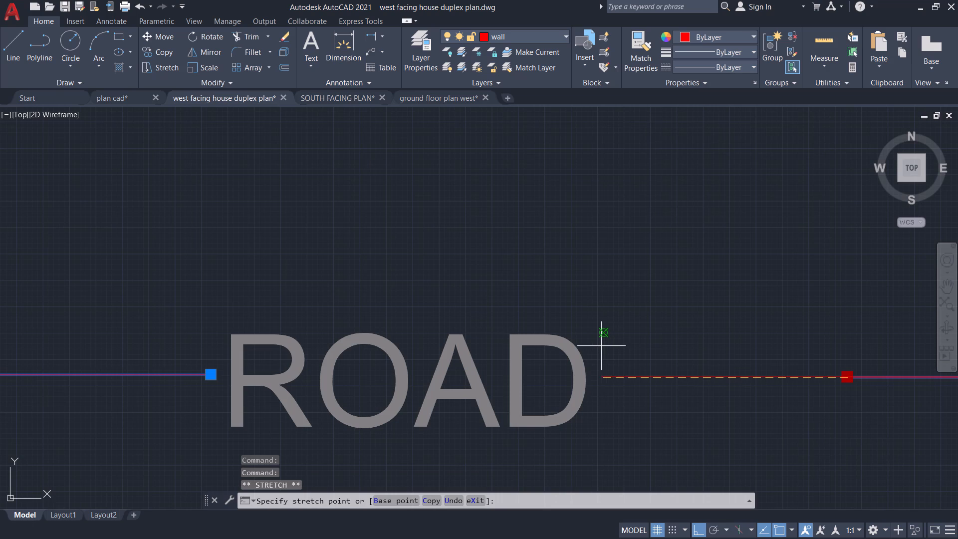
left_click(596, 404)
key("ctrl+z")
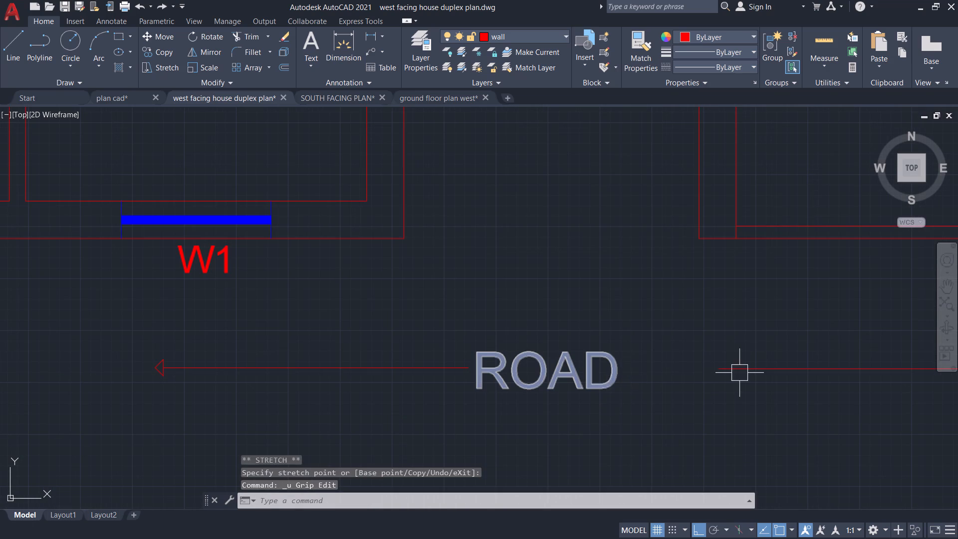
Stretch the right arrow line's inner end horizontally about 1'-11 1/2" to just beside the ROAD text.
left_click(740, 373)
left_click_drag(718, 370, 704, 370)
scroll(636, 370, "up", 3)
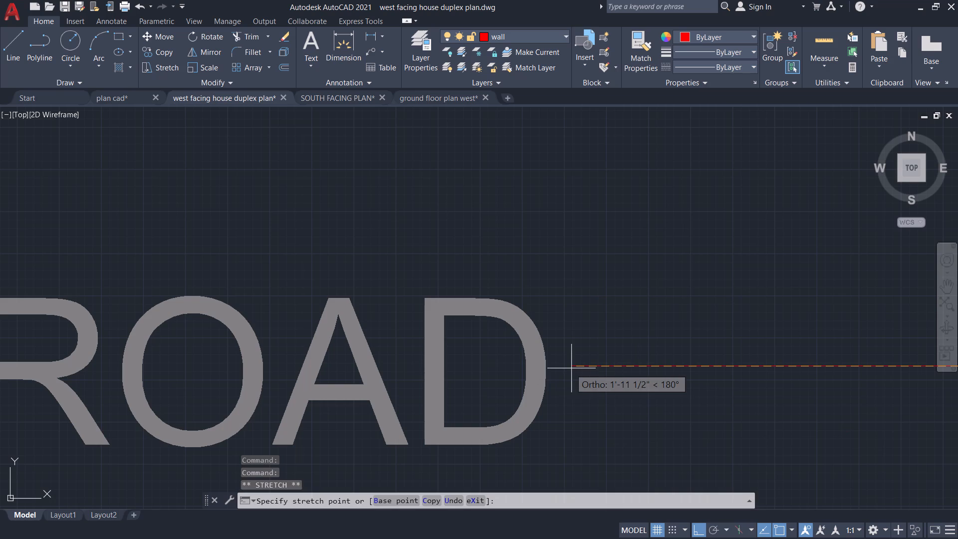
left_click(575, 366)
key("Escape")
Examine the road markings and title and area text below the plans in the ground floor plan west and SOUTH FACING PLAN drawings.
scroll(669, 448, "down", 3)
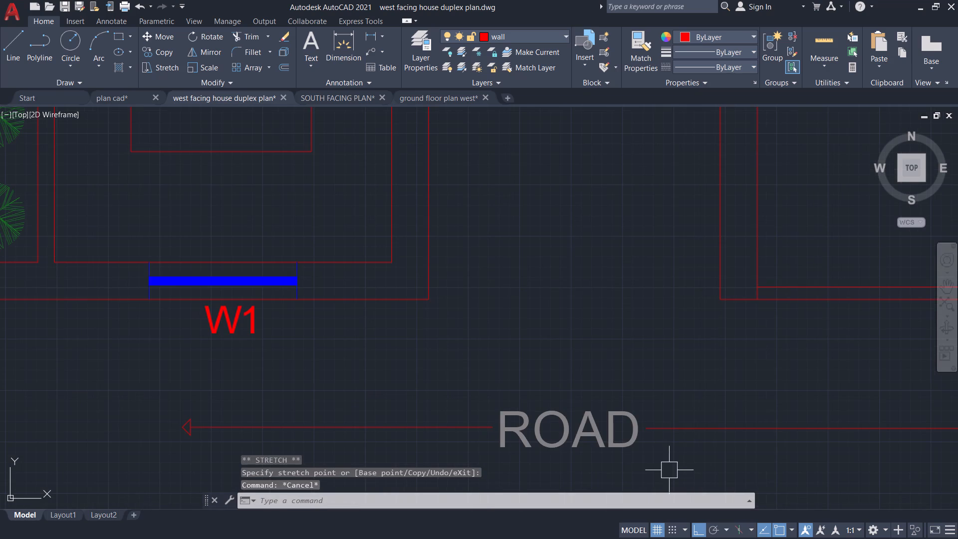
scroll(679, 458, "down", 2)
middle_click_drag(694, 460, 664, 360)
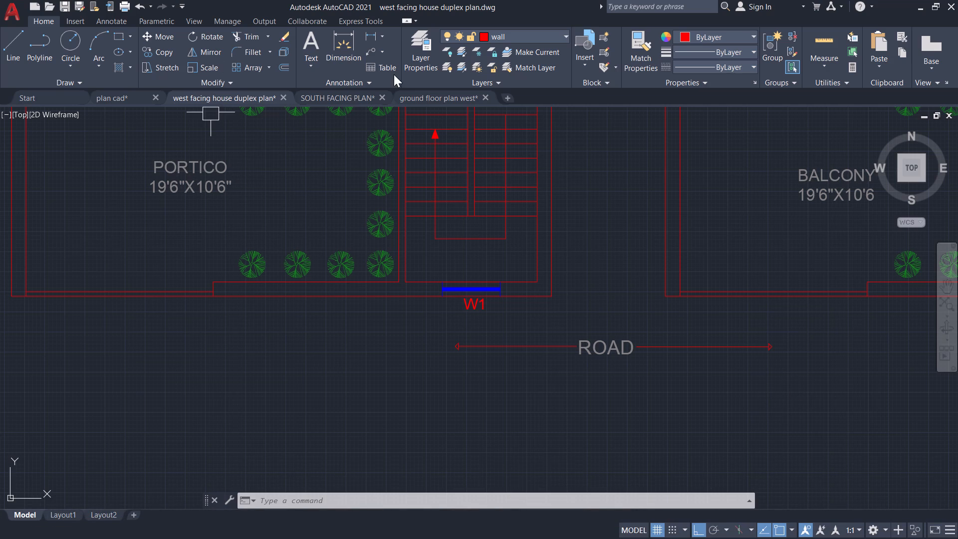
left_click(415, 94)
scroll(506, 284, "down", 4)
scroll(506, 371, "up", 3)
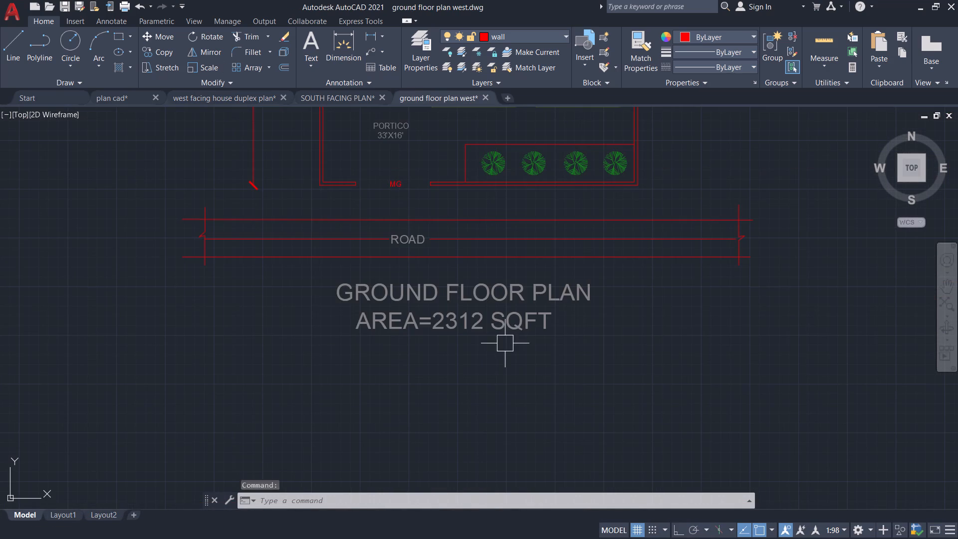
scroll(509, 299, "down", 4)
scroll(516, 306, "up", 2)
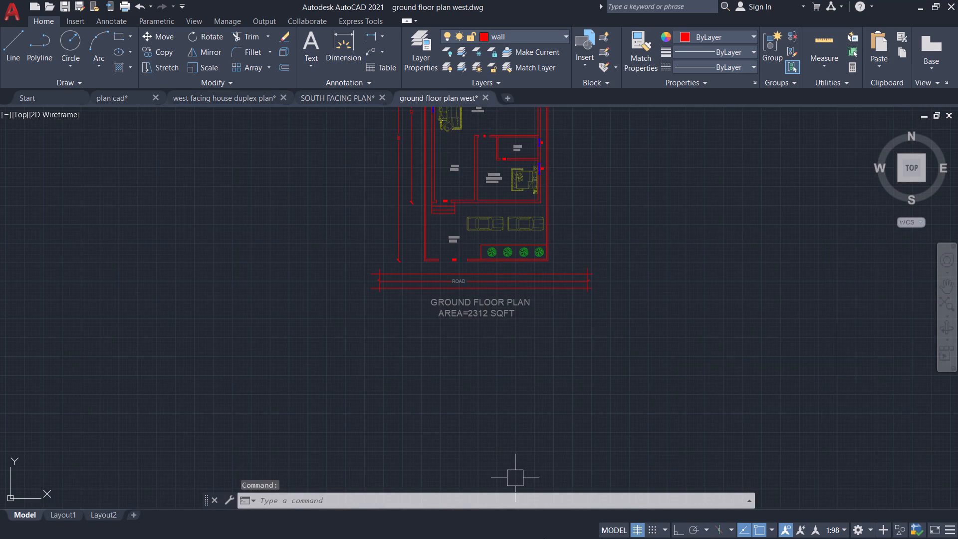
left_click(355, 93)
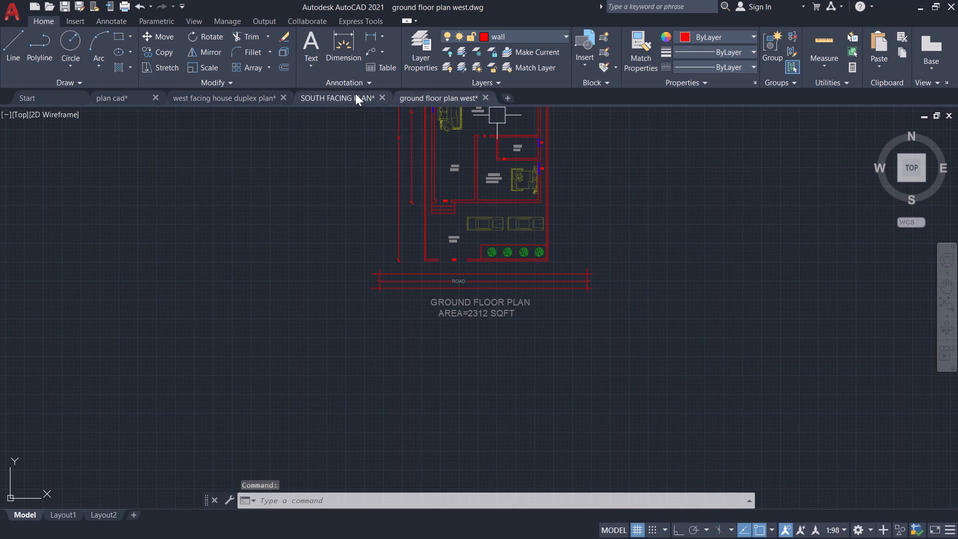
scroll(504, 401, "up", 2)
middle_click_drag(503, 439, 514, 186)
scroll(514, 186, "down", 2)
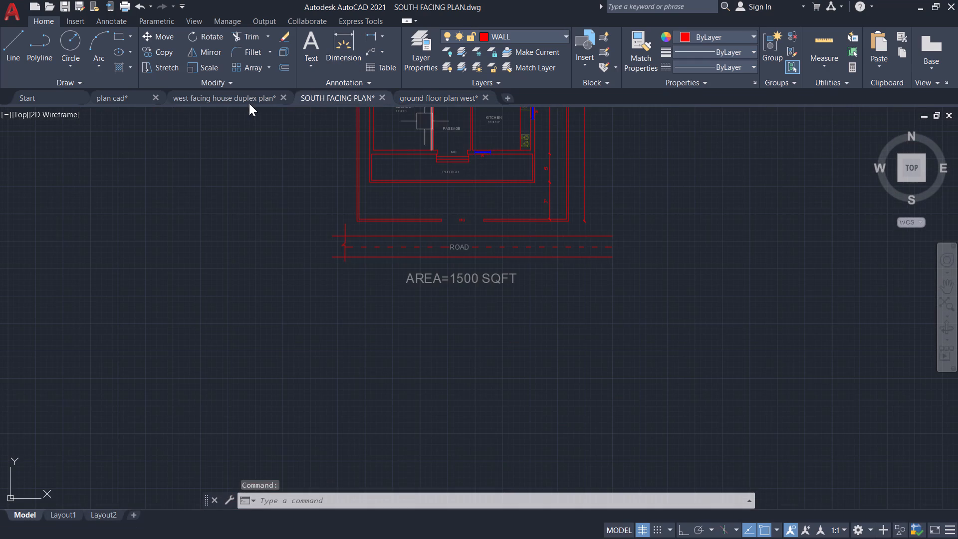
In the west facing house duplex plan drawing, copy the ROAD text with Ortho off to just below the PORTICO's front wall.
left_click(249, 95)
scroll(490, 297, "down", 2)
scroll(539, 319, "up", 2)
left_click(534, 328)
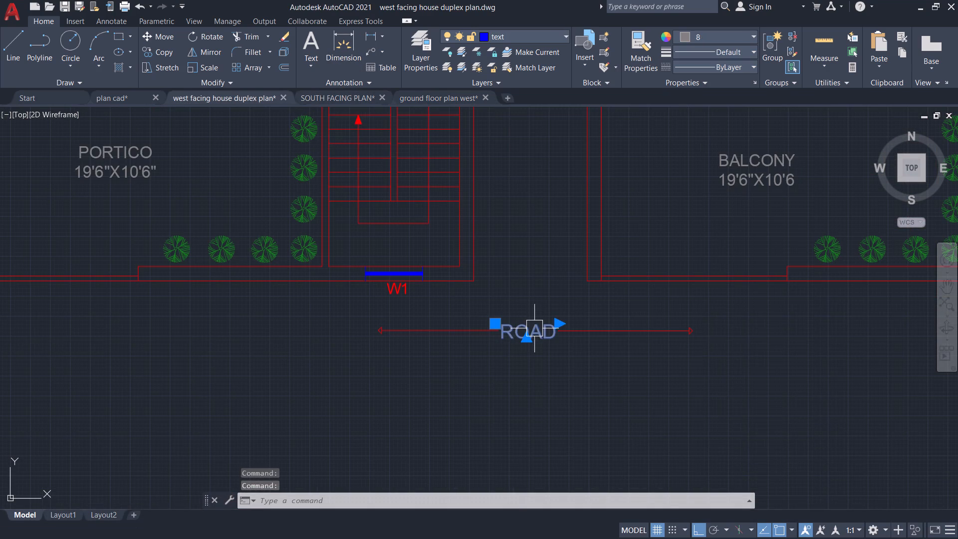
type("CO")
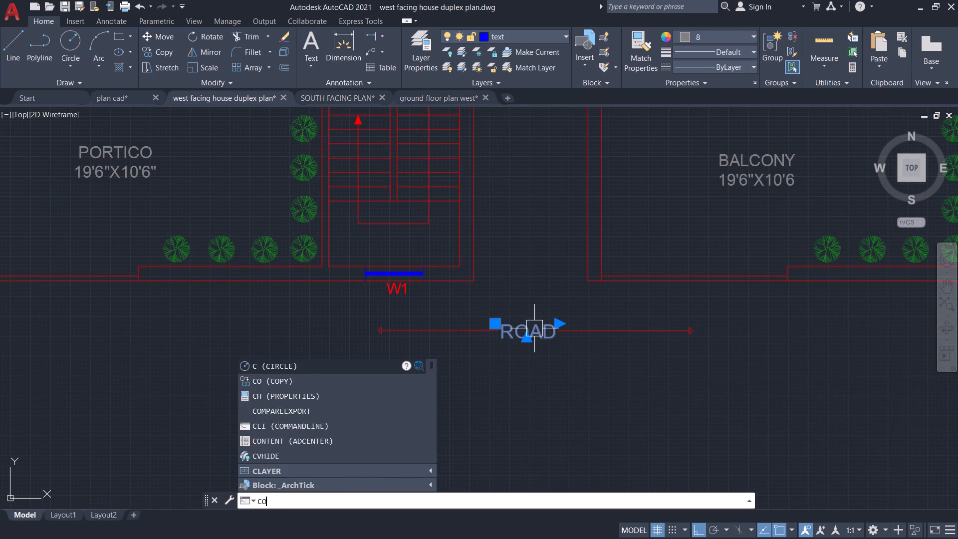
key("Return")
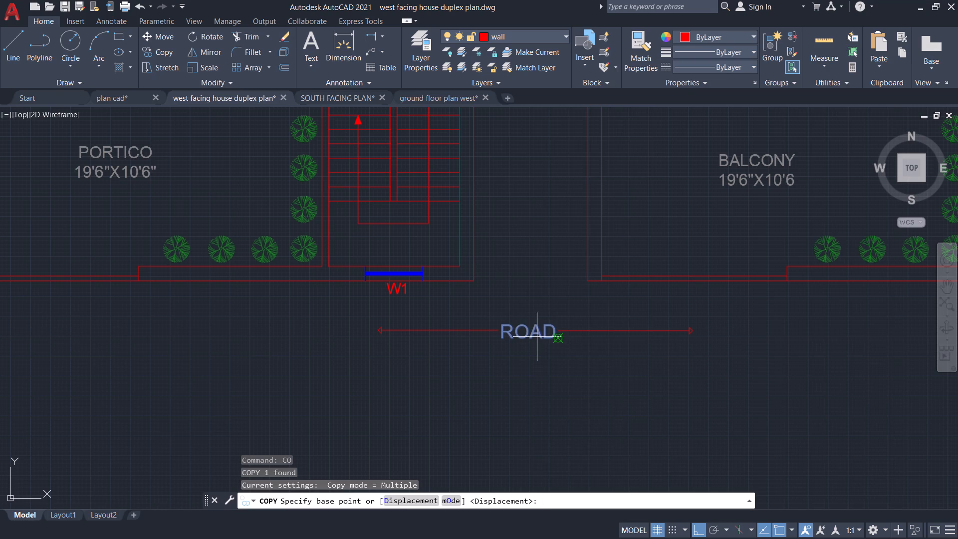
left_click_drag(531, 327, 524, 328)
middle_click_drag(281, 304, 559, 300)
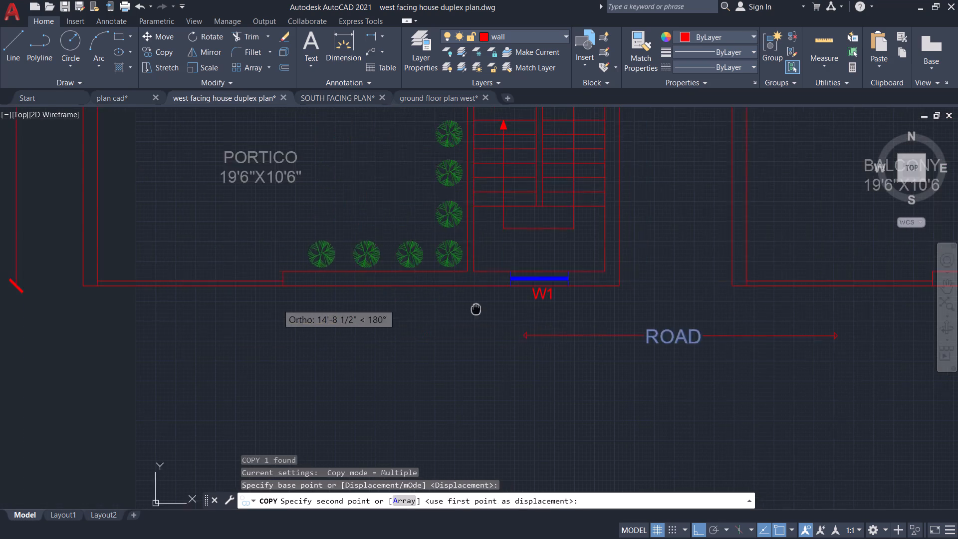
middle_click_drag(559, 300, 633, 299)
scroll(424, 295, "up", 1)
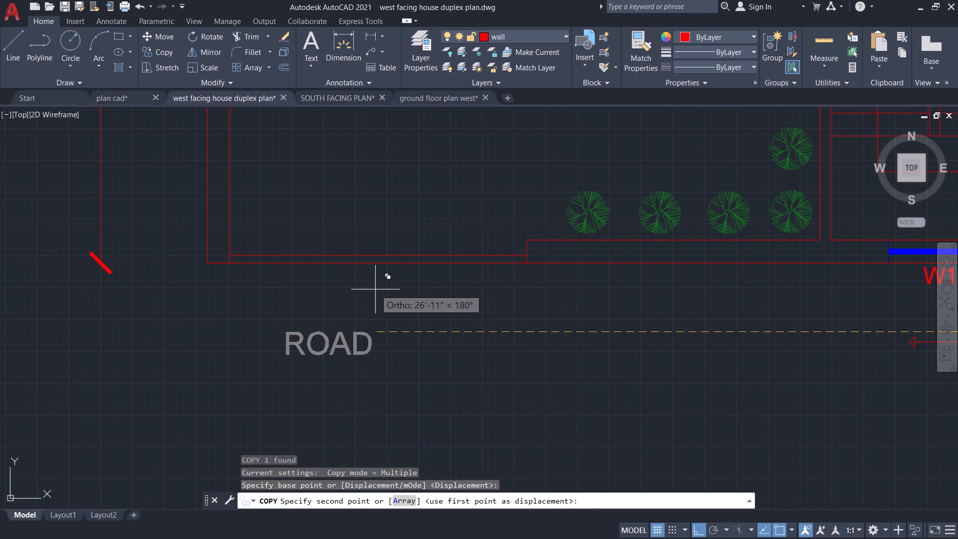
key("F8")
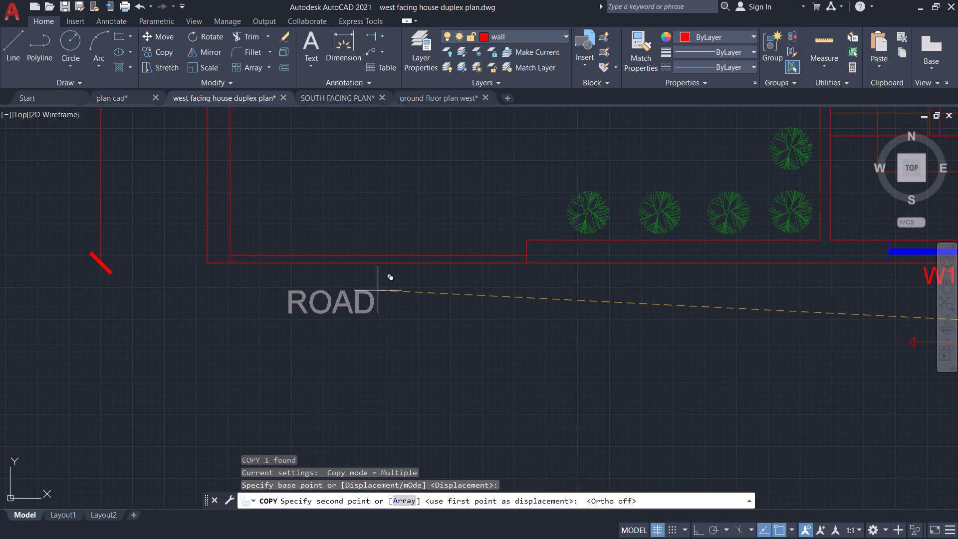
scroll(378, 290, "up", 1)
left_click(373, 266)
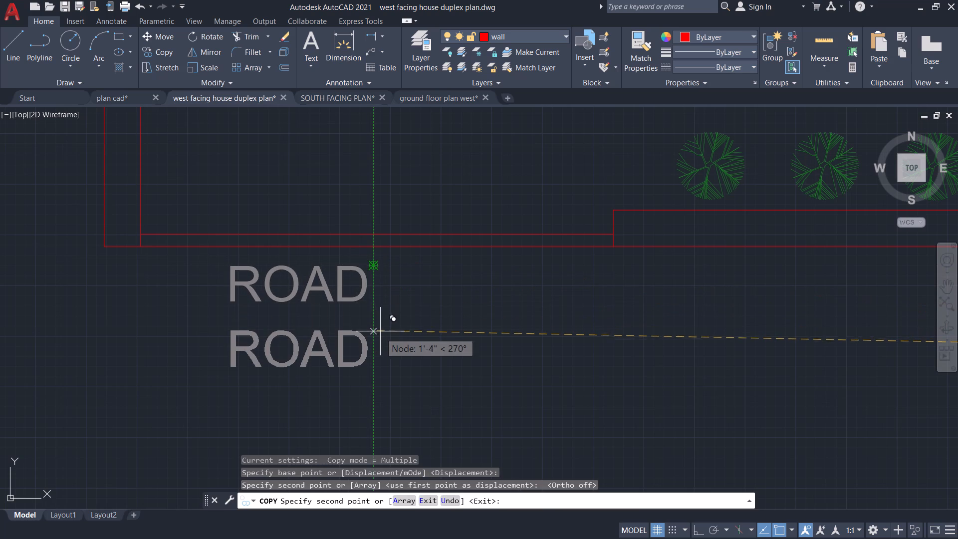
Place a second copy of the ROAD text directly below the first copy and end Copy.
left_click(383, 350)
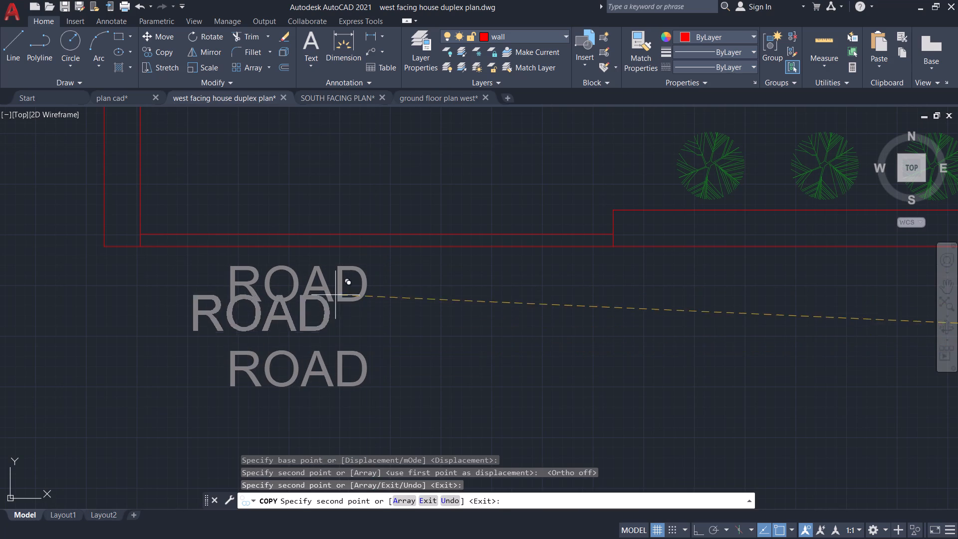
key("Escape")
Replace the upper copied ROAD text with GROUND FLOOR PLAN and widen its text box so it fits on one line.
double_click(339, 284)
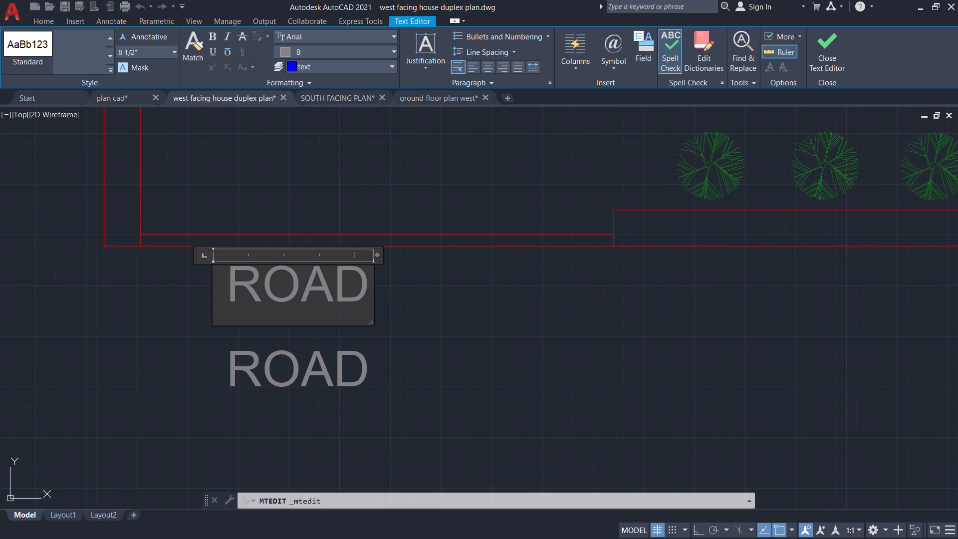
left_click_drag(376, 285, 367, 281)
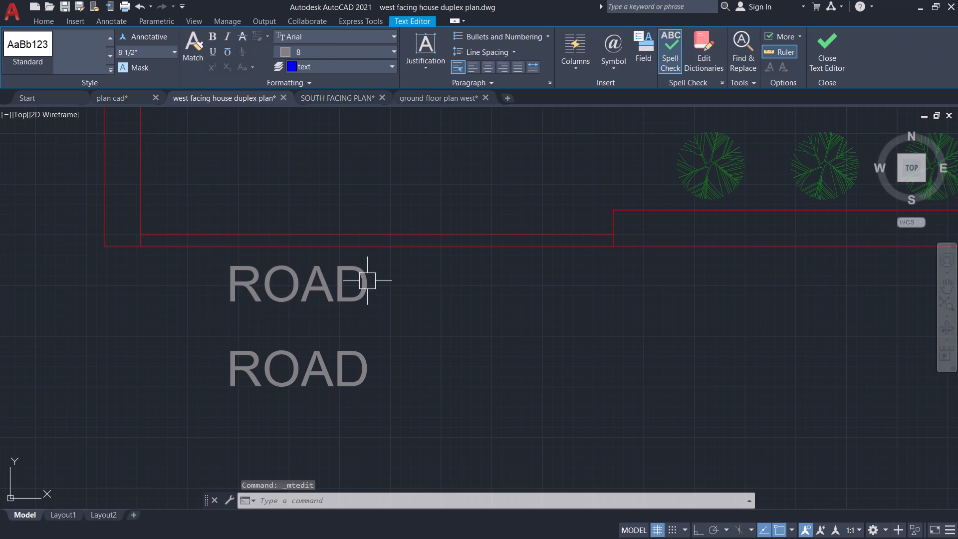
double_click(351, 281)
left_click_drag(368, 283, 231, 268)
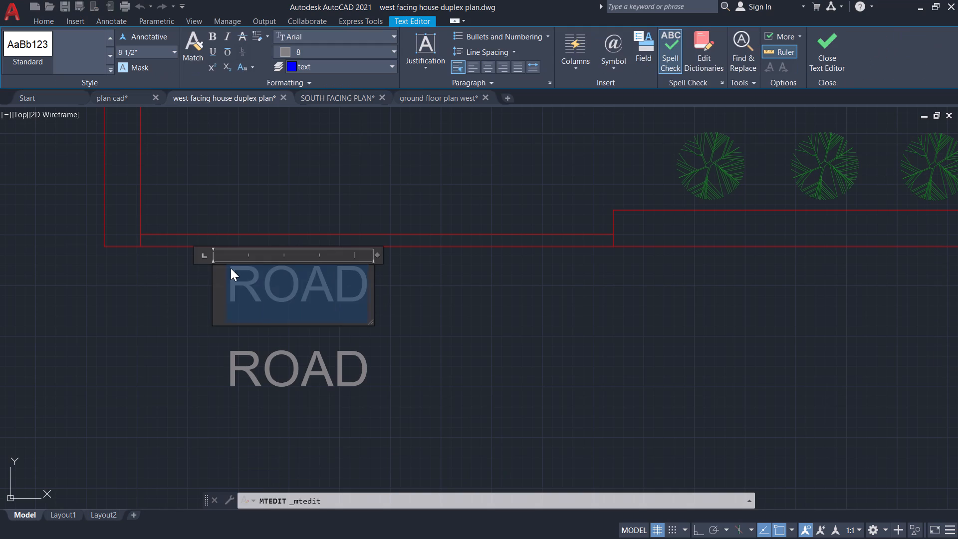
key("g")
type("ROUND")
key("space")
type("FLOOR PLAN")
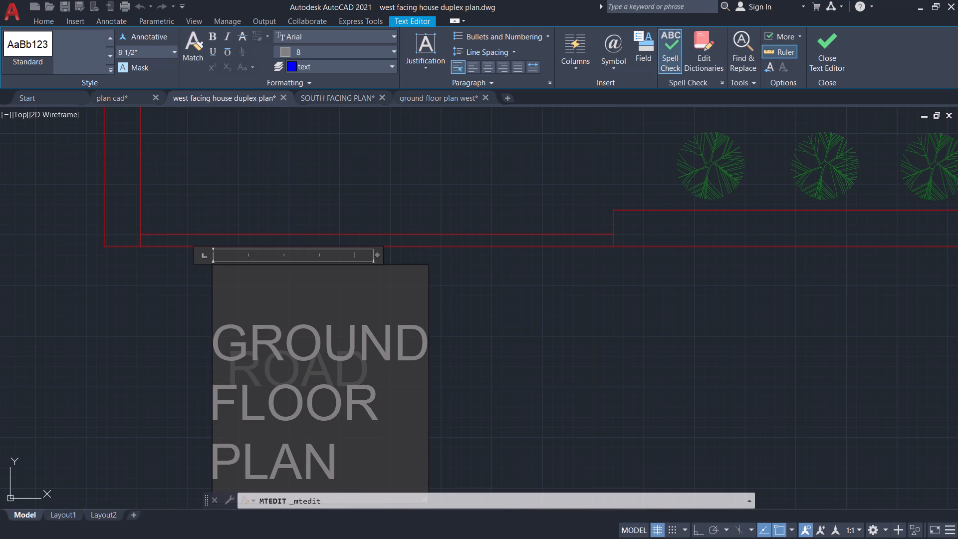
left_click_drag(427, 361, 847, 317)
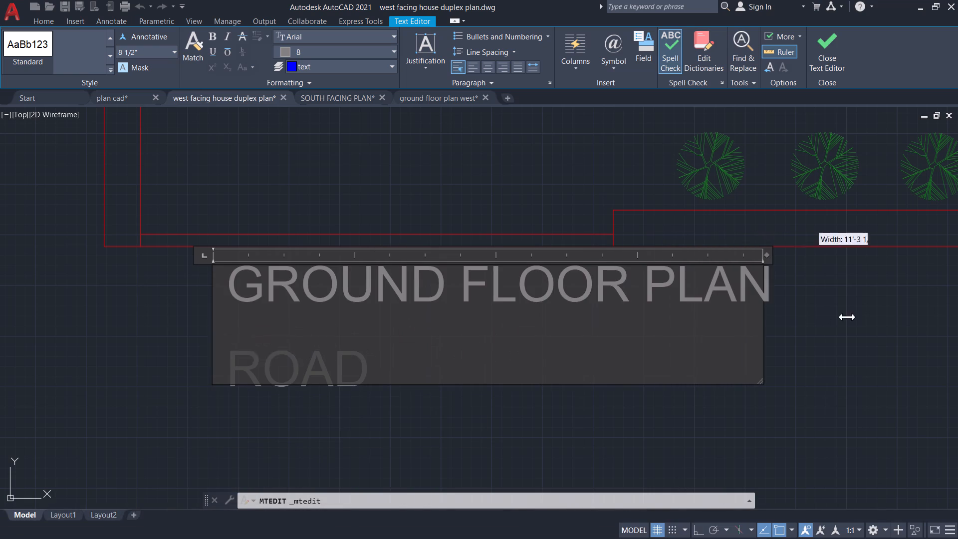
left_click_drag(847, 317, 859, 316)
left_click(736, 395)
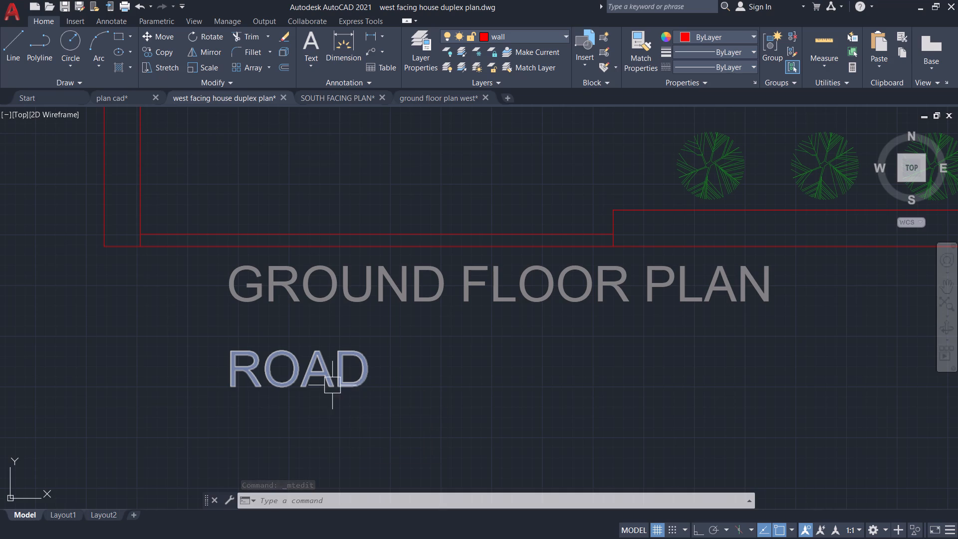
Widen the lower copied ROAD text's box and replace its content with TOTAL BUILDUP AREA = 1260sqft.
double_click(335, 381)
left_click_drag(373, 373, 408, 373)
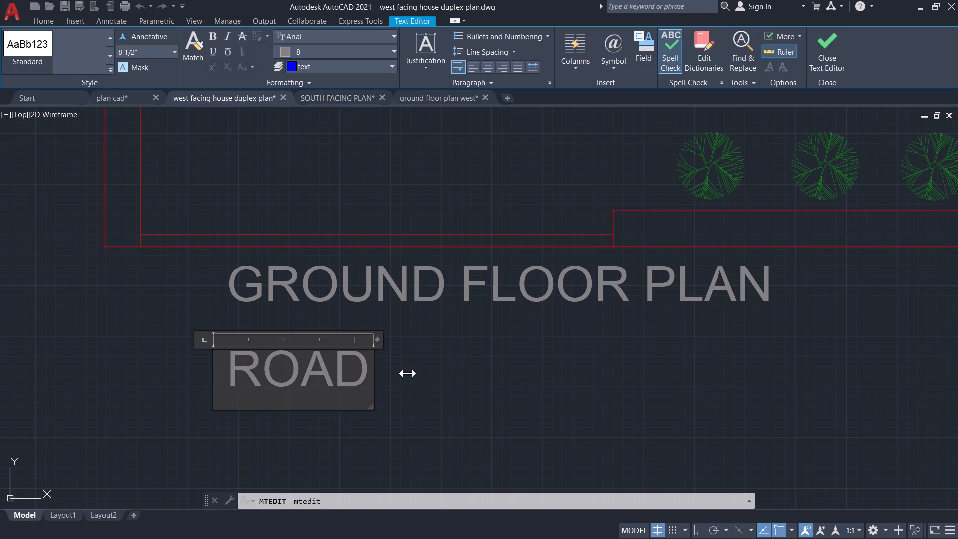
left_click_drag(408, 373, 850, 373)
left_click_drag(390, 367, 169, 349)
type("TOTAL")
key("space")
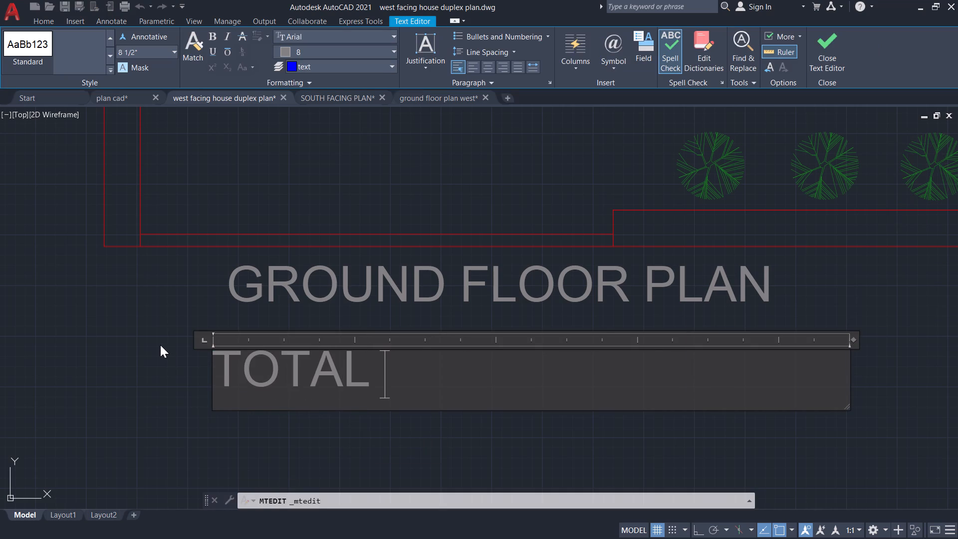
type("BUILD")
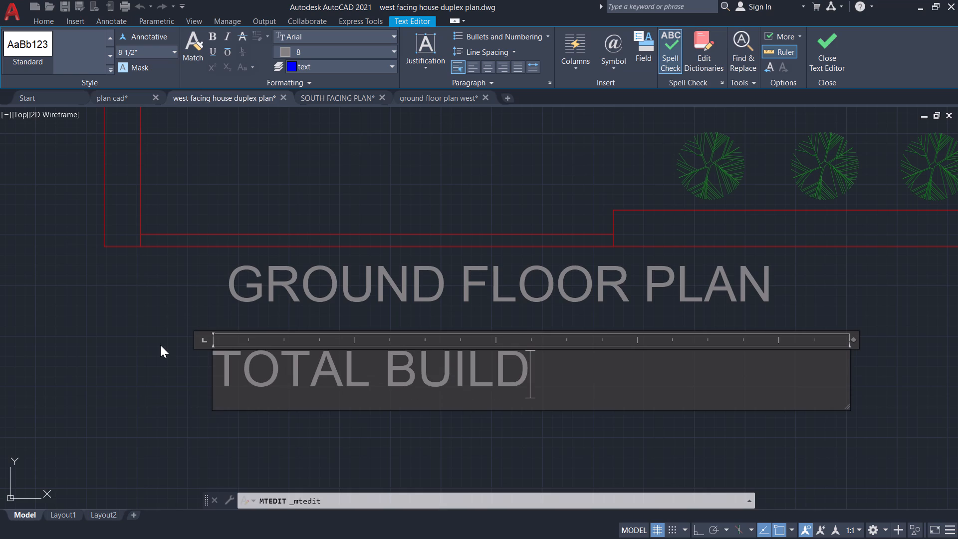
type("UP")
key("space")
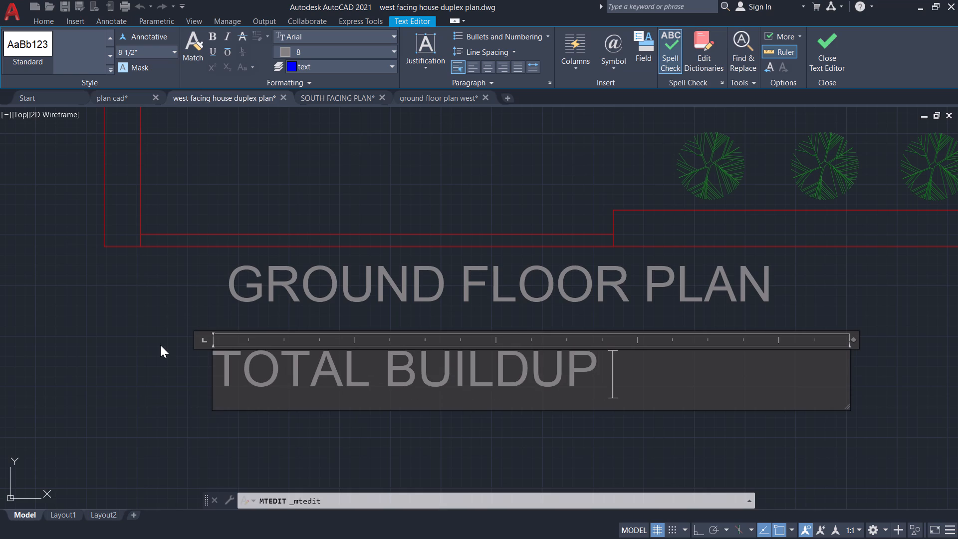
type("AREA")
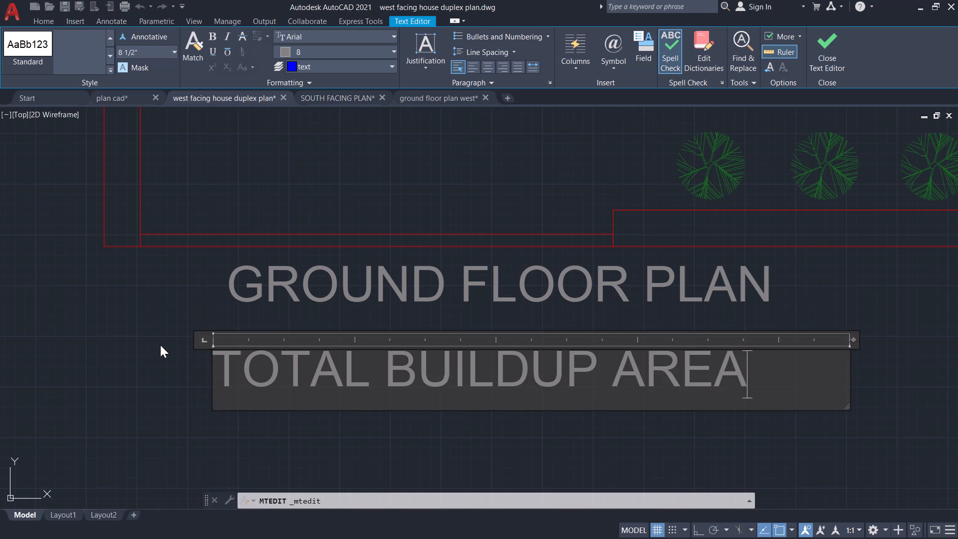
key("space")
type("=")
key("space")
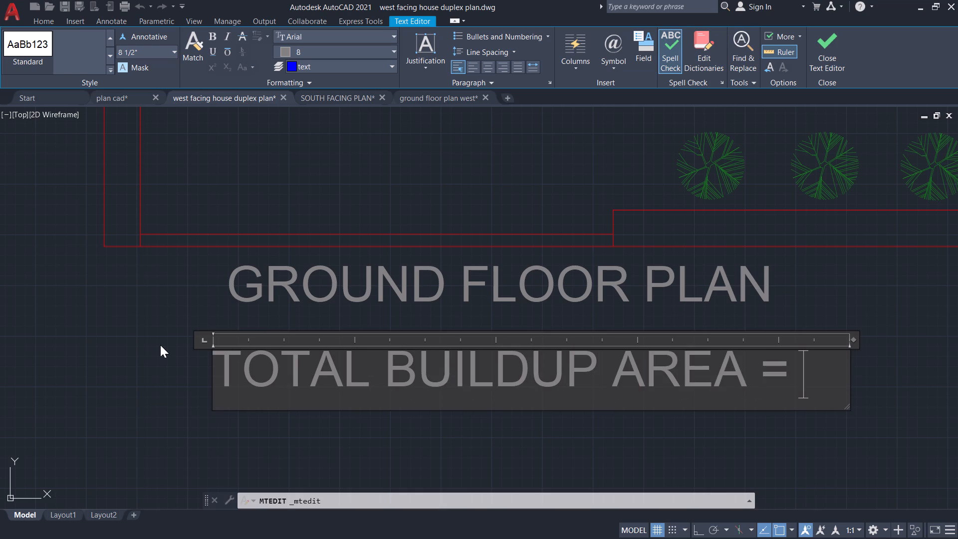
type("1260")
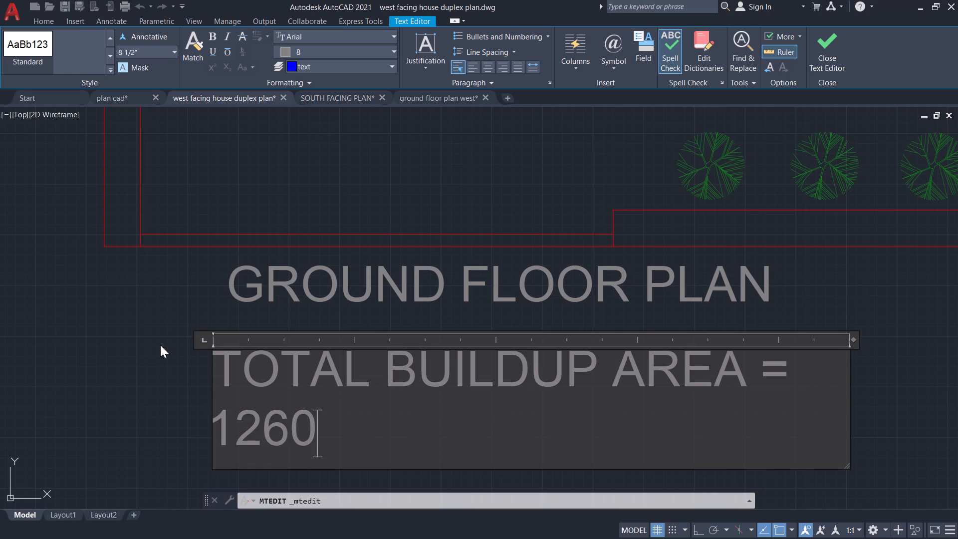
type("sqft")
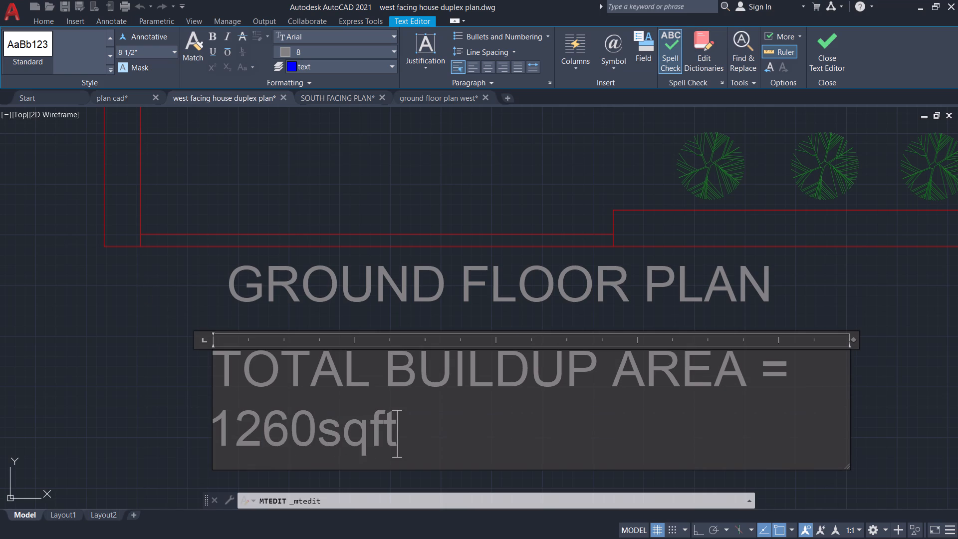
Widen the TOTAL BUILDUP AREA text box to about 16'-4" so the text fits on one line.
left_click_drag(851, 379, 883, 375)
double_click(655, 375)
double_click(665, 364)
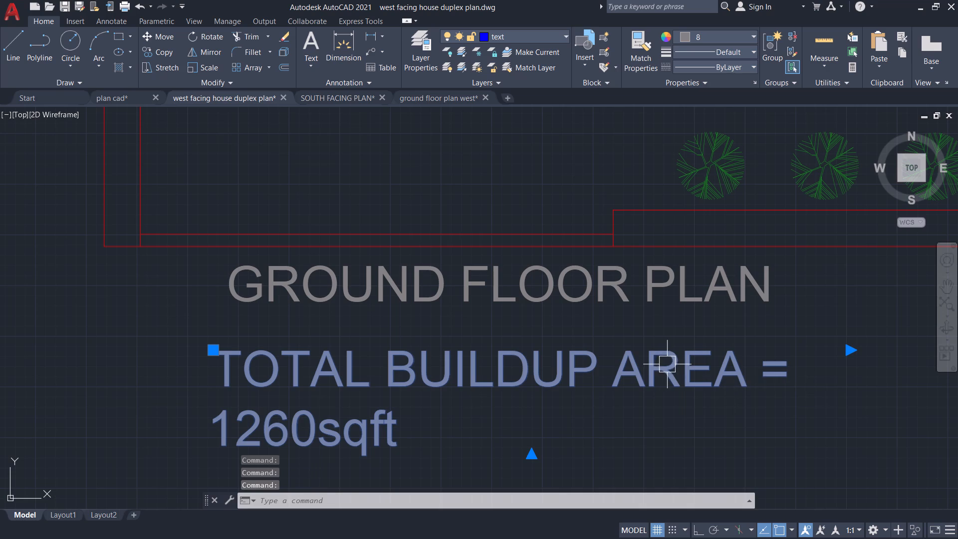
scroll(738, 384, "down", 2)
middle_click_drag(753, 393, 580, 367)
scroll(580, 367, "up", 2)
double_click(503, 337)
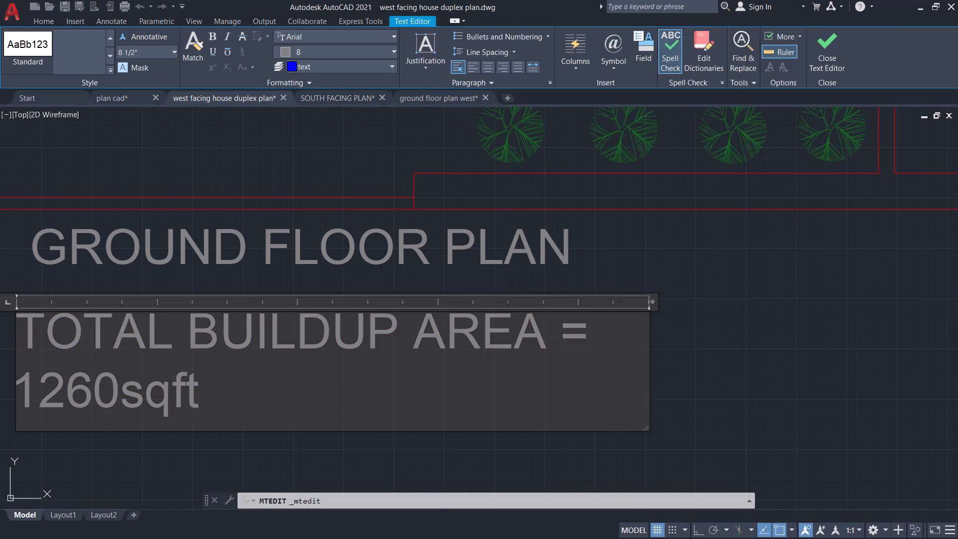
left_click_drag(647, 351, 803, 342)
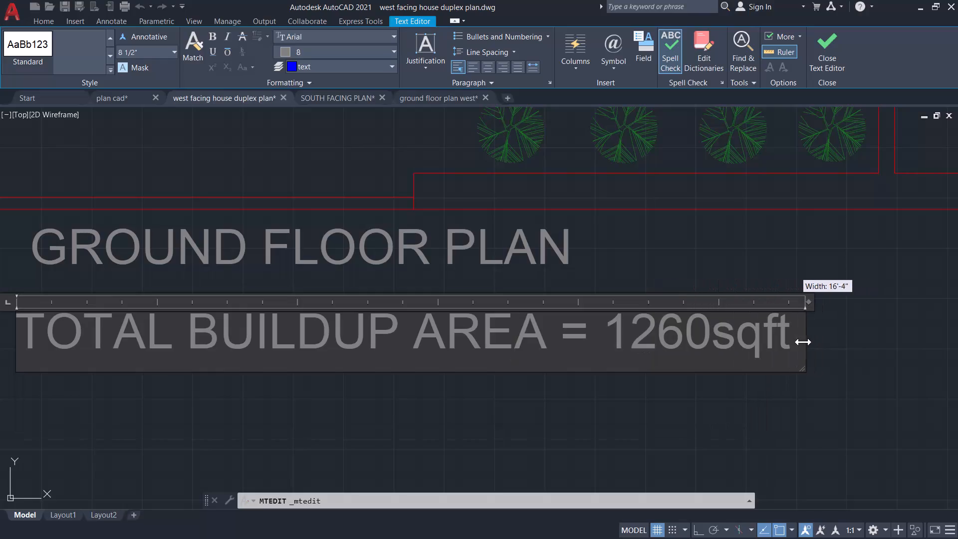
left_click_drag(803, 342, 803, 342)
left_click_drag(801, 393, 795, 390)
Move the GROUND FLOOR PLAN text slightly to the left below the PORTICO's front wall.
scroll(588, 356, "down", 2)
left_click(467, 317)
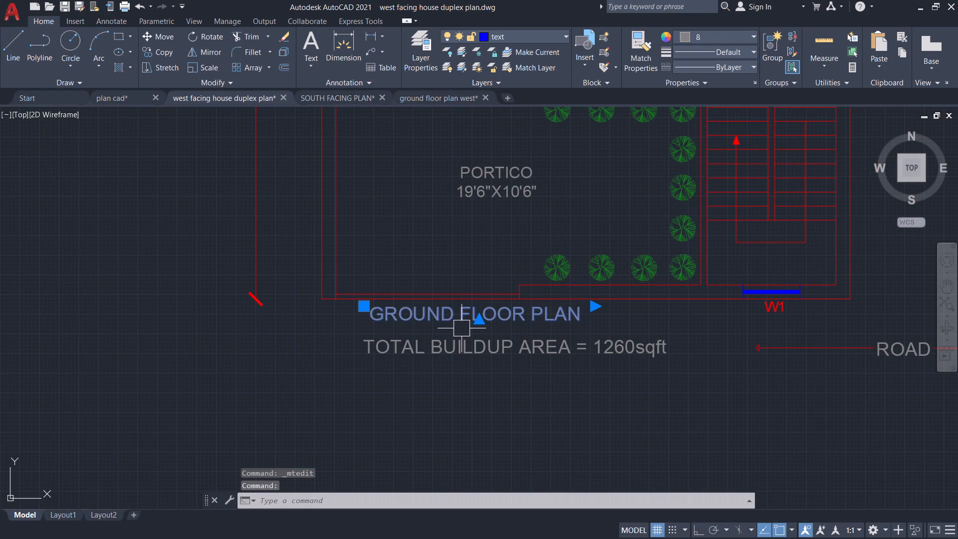
key("m")
key("Return")
scroll(453, 312, "up", 2)
left_click(450, 313)
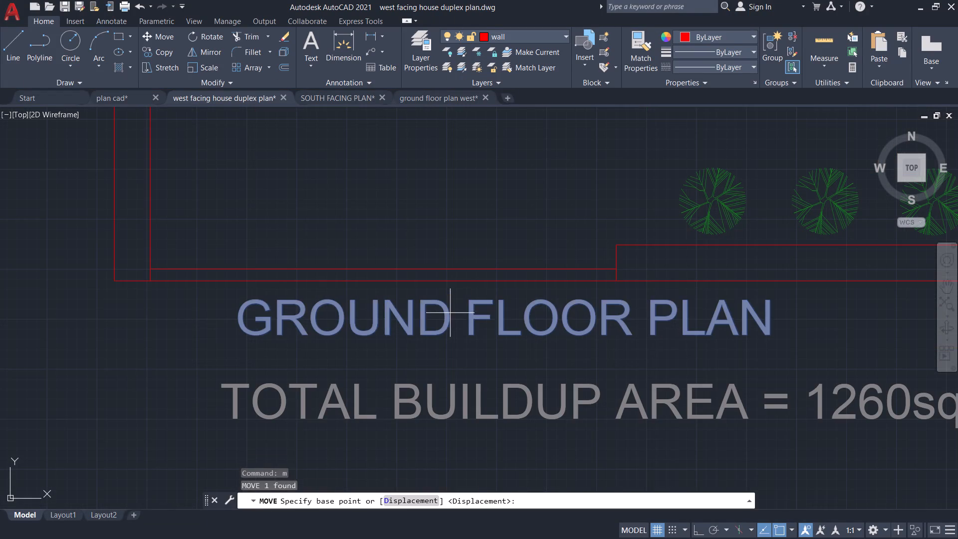
scroll(400, 320, "up", 1)
left_click(380, 318)
scroll(387, 321, "down", 3)
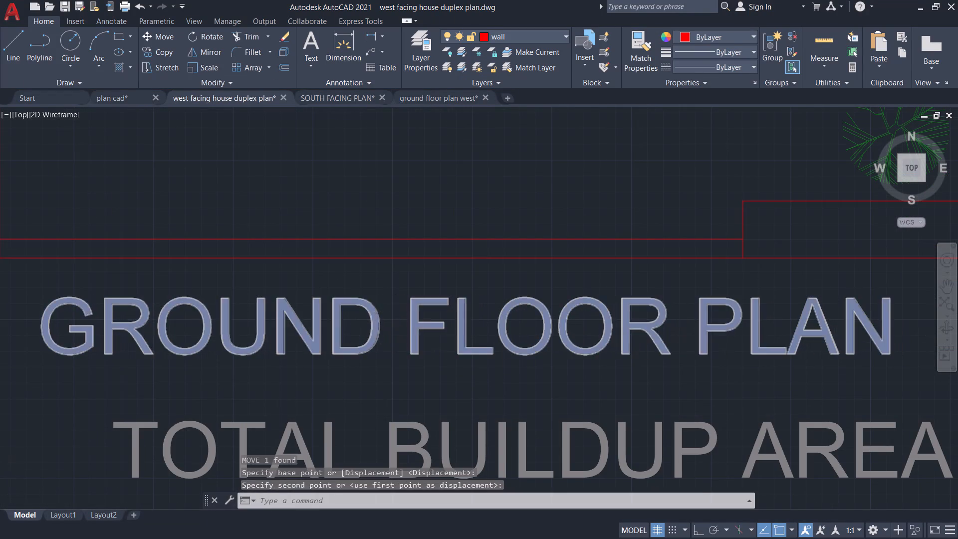
Move the TOTAL BUILDUP AREA text left and up to just beneath the GROUND FLOOR PLAN title.
left_click(404, 348)
key("m")
key("Return")
scroll(403, 348, "up", 1)
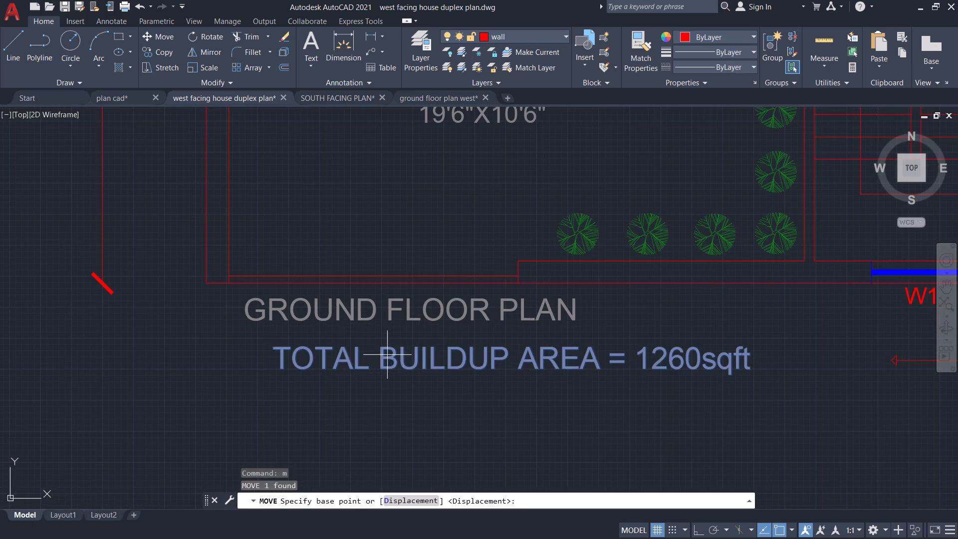
left_click(390, 354)
scroll(195, 328, "up", 1)
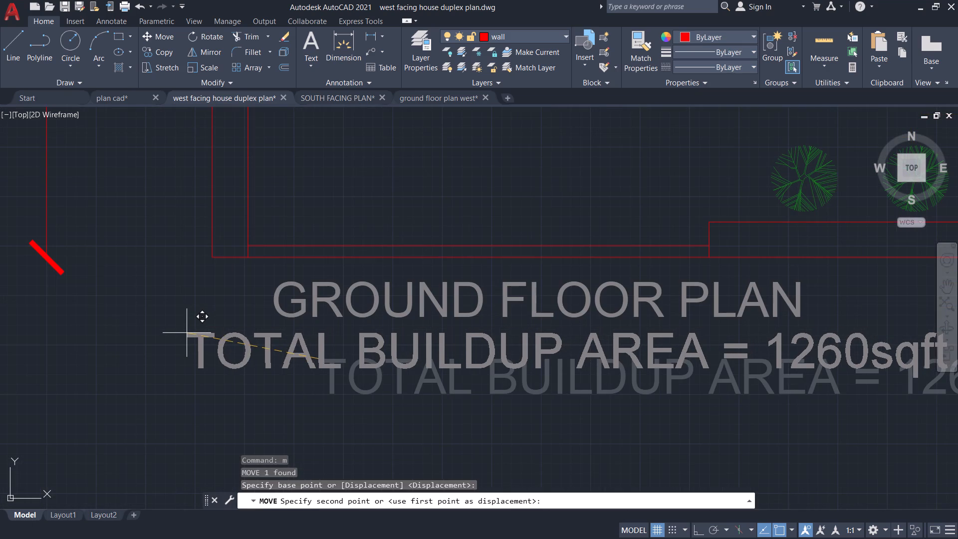
left_click(186, 334)
Move the TOTAL BUILDUP AREA text down and left to leave a wider gap beneath the GROUND FLOOR PLAN title.
scroll(191, 337, "down", 4)
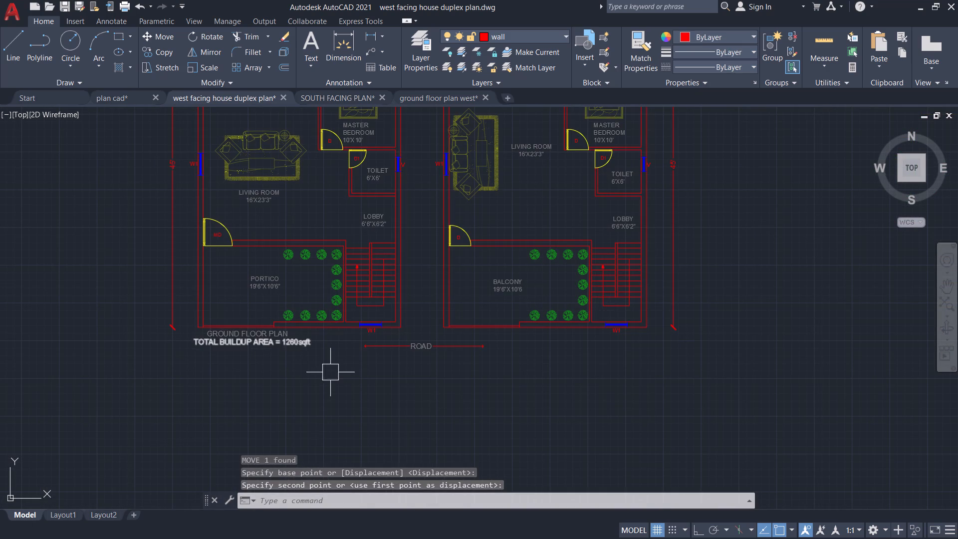
scroll(280, 345, "up", 1)
scroll(232, 339, "up", 1)
middle_click_drag(256, 364, 383, 392)
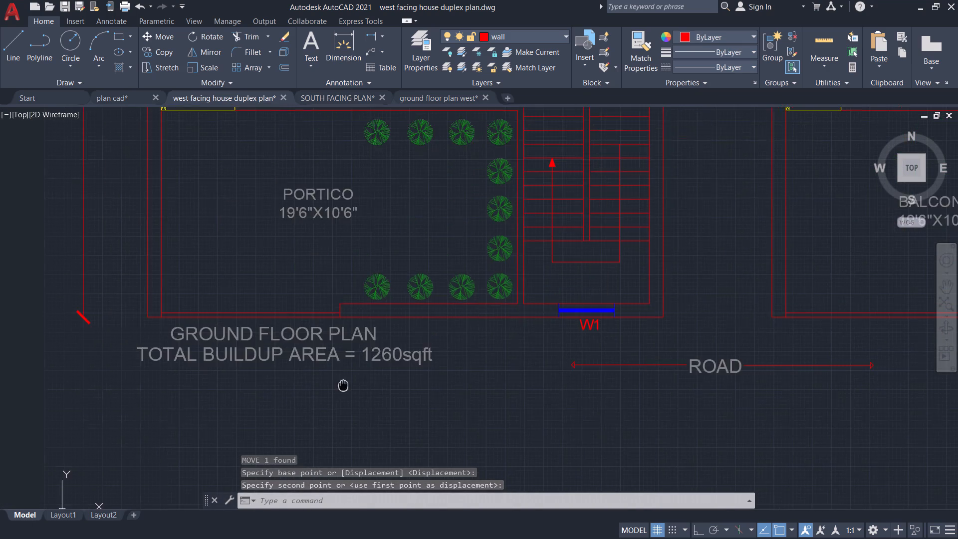
middle_click_drag(383, 392, 437, 396)
scroll(385, 380, "up", 1)
left_click(382, 380)
key("m")
key("Return")
left_click(371, 370)
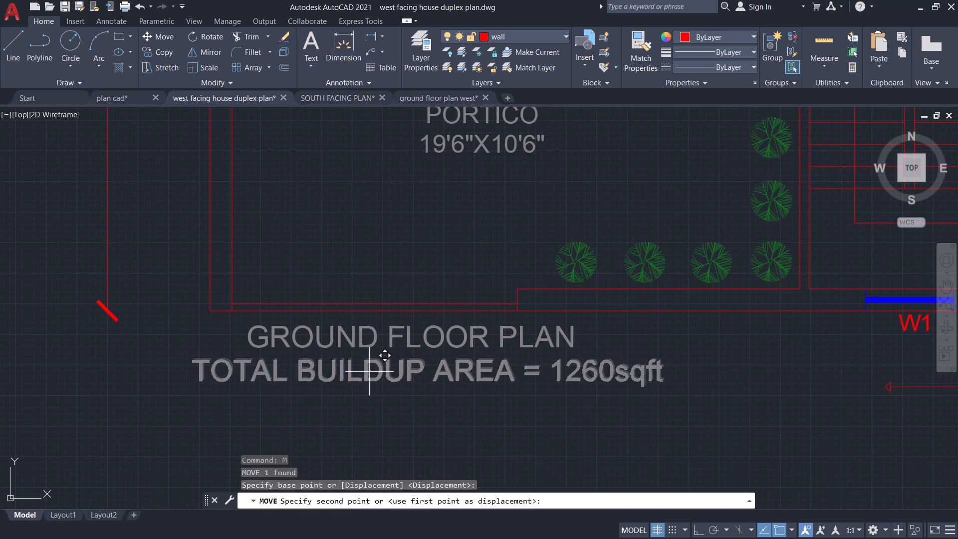
scroll(373, 384, "up", 1)
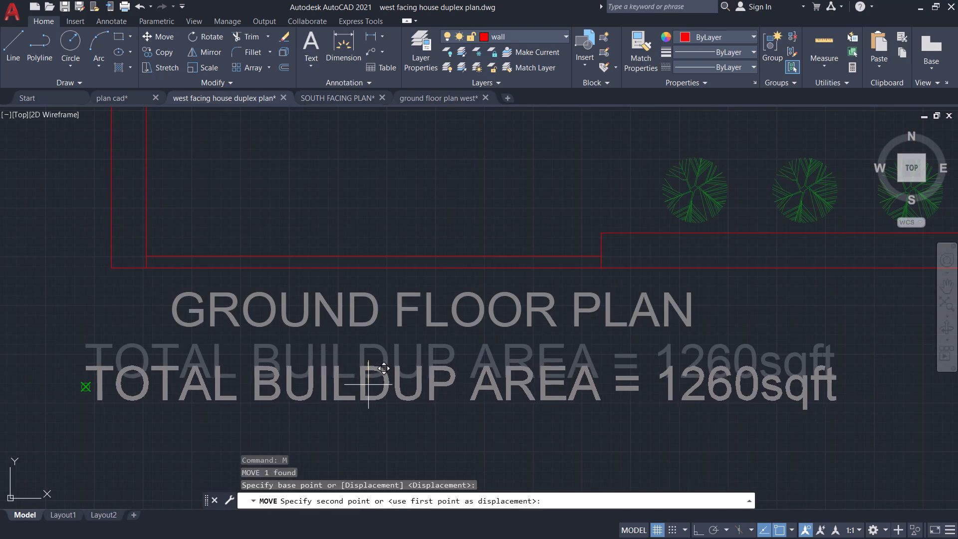
left_click(367, 385)
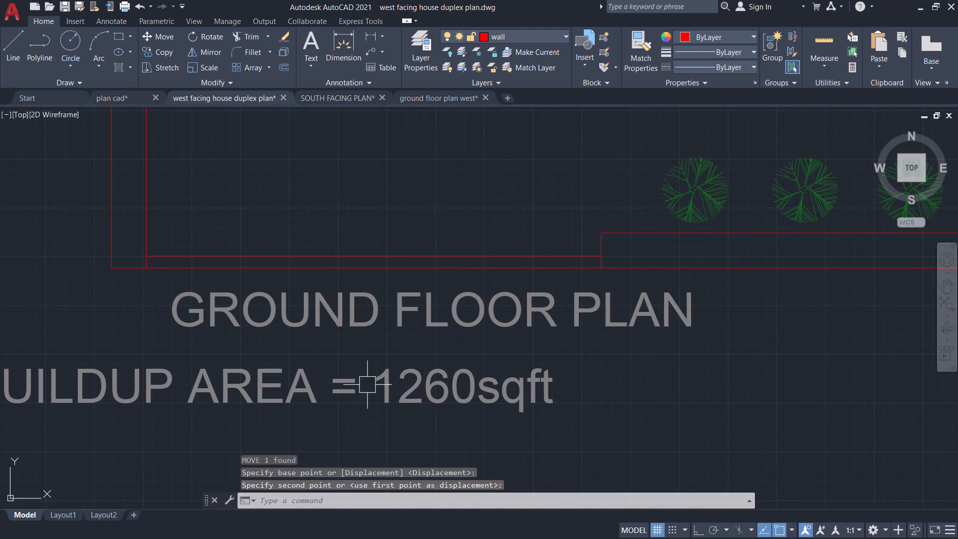
Move the TOTAL BUILDUP AREA text right so it starts beneath the first letter of the GROUND FLOOR PLAN title.
scroll(508, 393, "down", 2)
left_click_drag(551, 408, 533, 408)
left_click(217, 381)
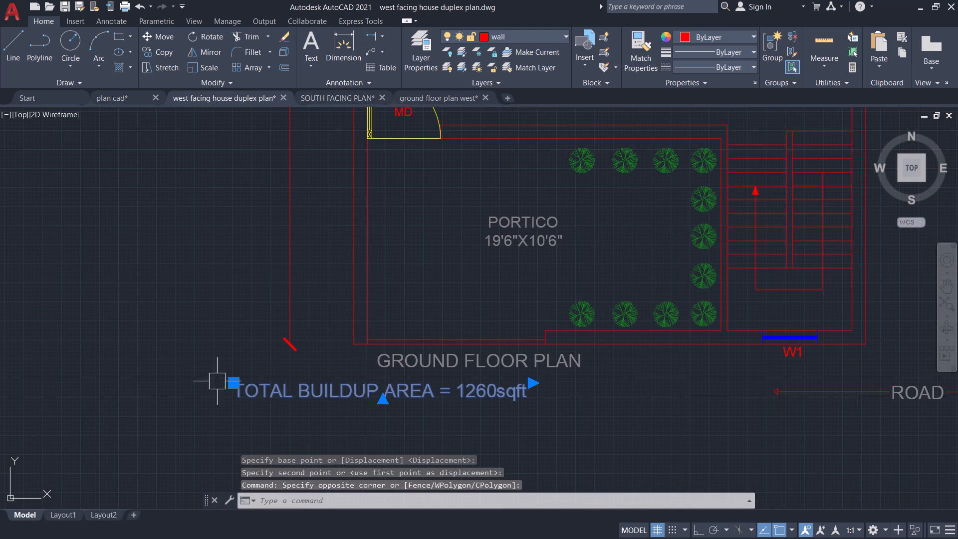
key("m")
key("Return")
scroll(373, 423, "up", 1)
left_click_drag(393, 375, 407, 376)
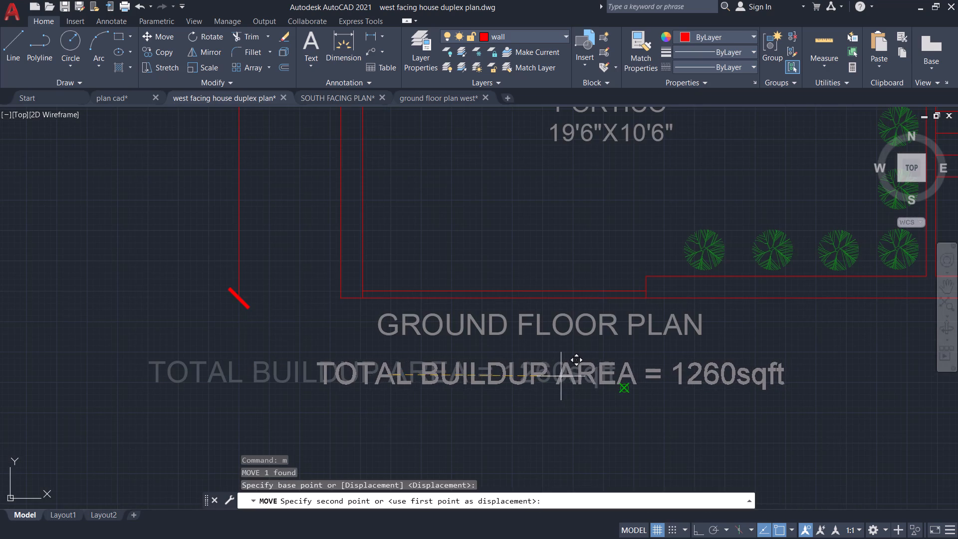
left_click(561, 376)
Centre the TOTAL BUILDUP AREA text beneath the GROUND FLOOR PLAN title by moving it left, with a small correction to the right.
left_click(508, 381)
key("m")
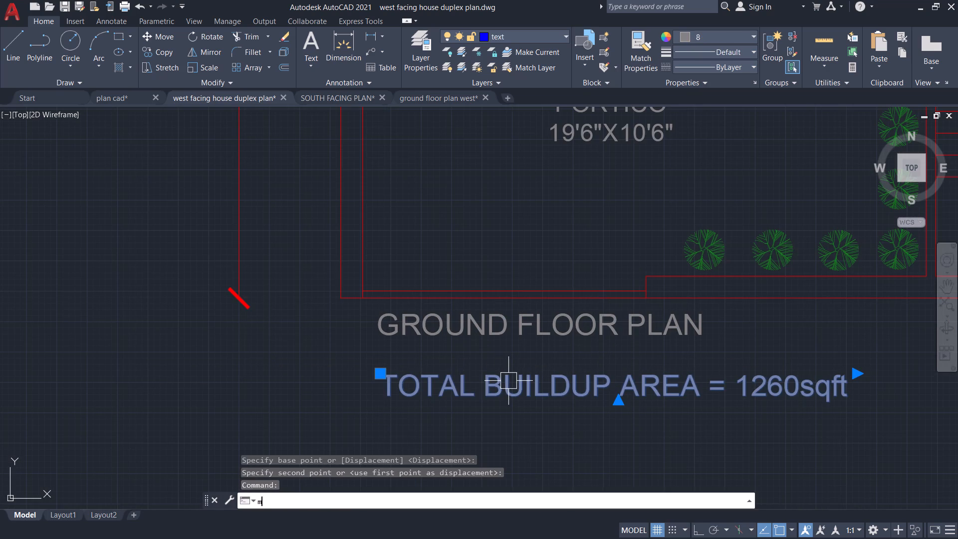
key("Return")
left_click(502, 384)
left_click(437, 377)
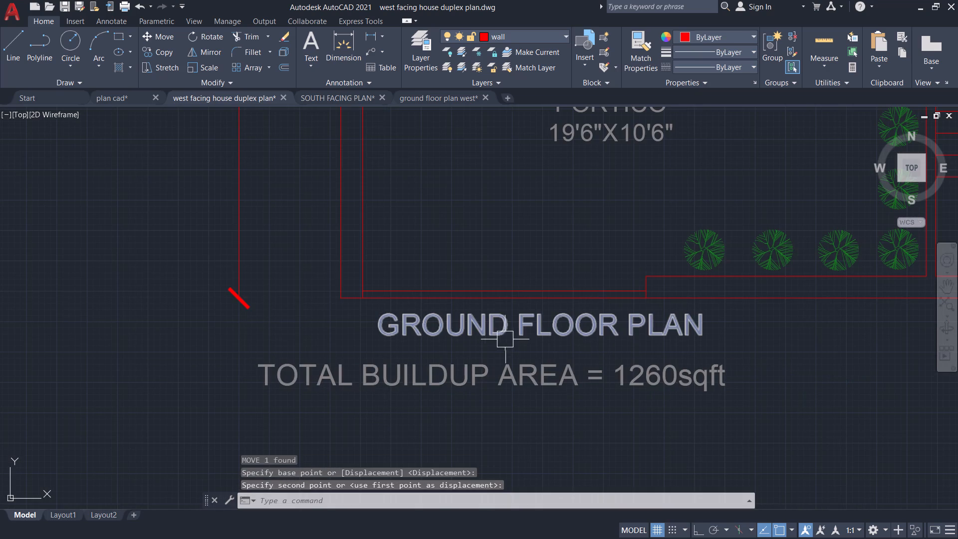
left_click(529, 371)
key("m")
key("Return")
left_click(543, 382)
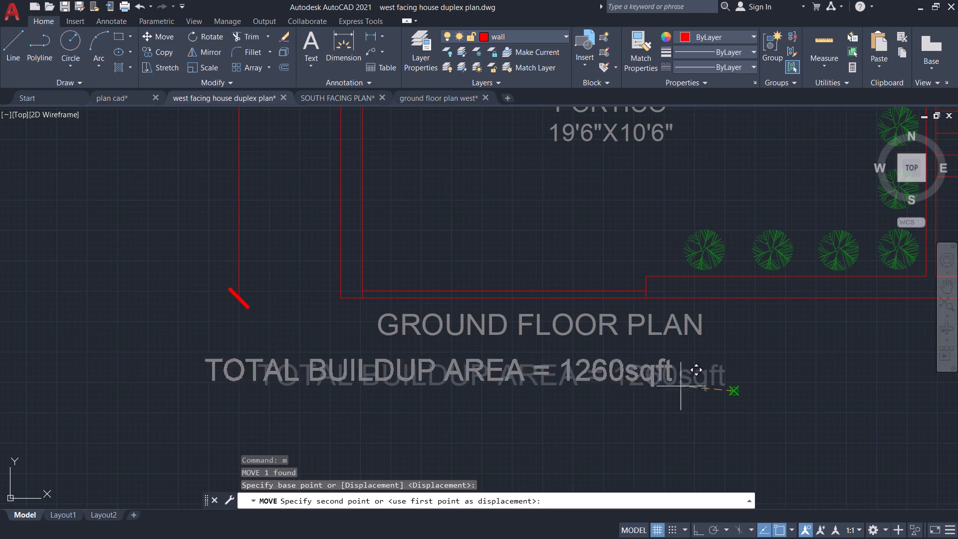
left_click(758, 391)
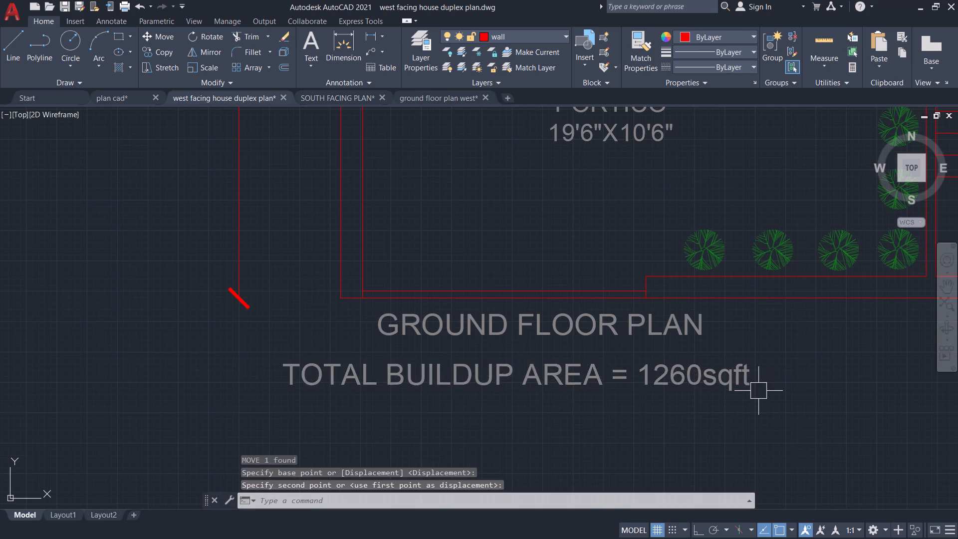
Move the GROUND FLOOR PLAN title left and slightly down in two small moves to centre it over the TOTAL BUILDUP AREA text.
left_click(669, 337)
key("m")
key("Return")
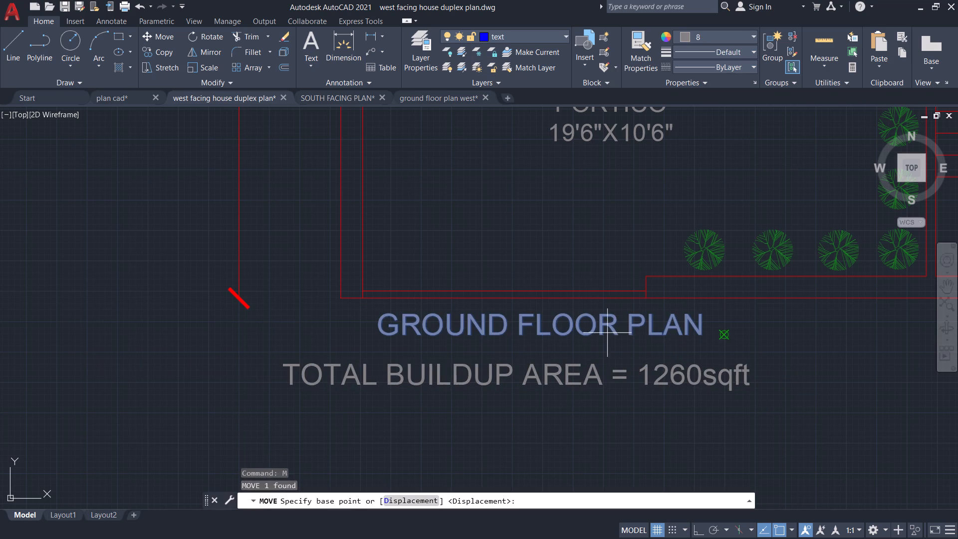
left_click(595, 329)
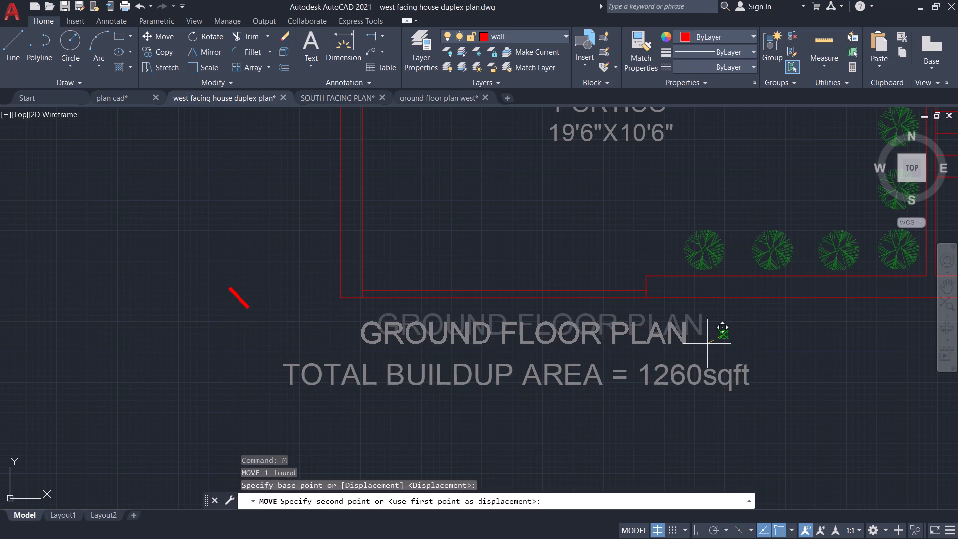
left_click(707, 344)
left_click(601, 329)
key("m")
key("Return")
scroll(602, 329, "up", 2)
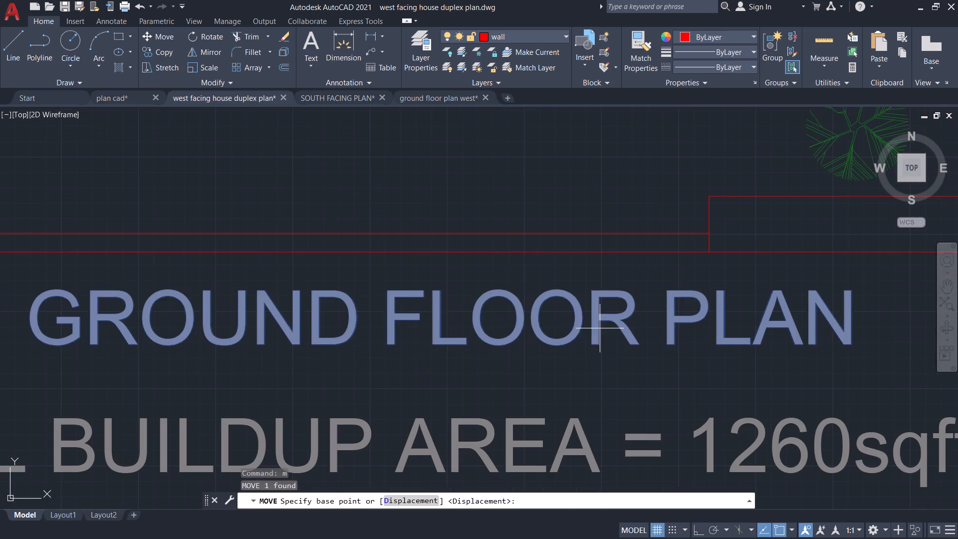
left_click(578, 323)
left_click(544, 333)
scroll(621, 338, "down", 4)
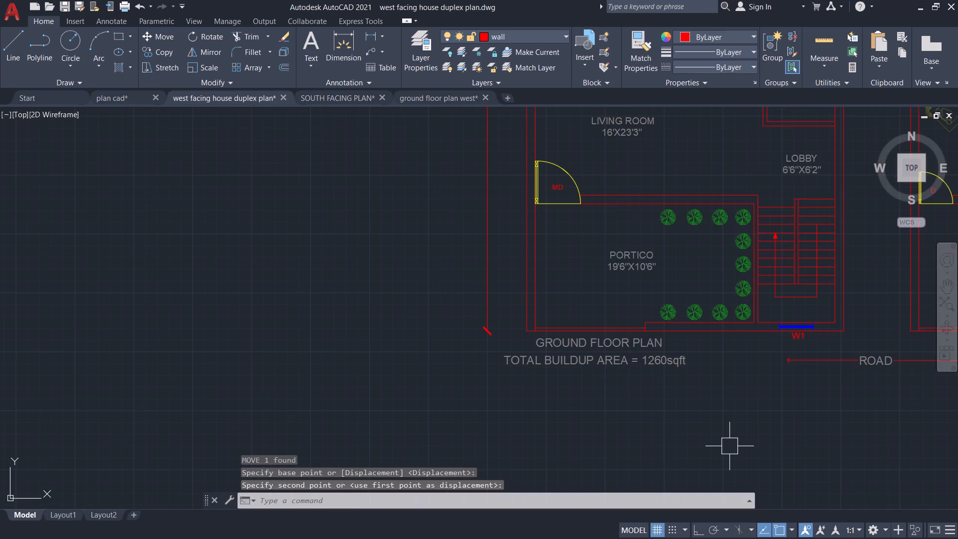
Move the TOTAL BUILDUP AREA text right so it starts just left of the GROUND FLOOR PLAN title's first letter.
scroll(731, 444, "down", 2)
scroll(662, 415, "up", 2)
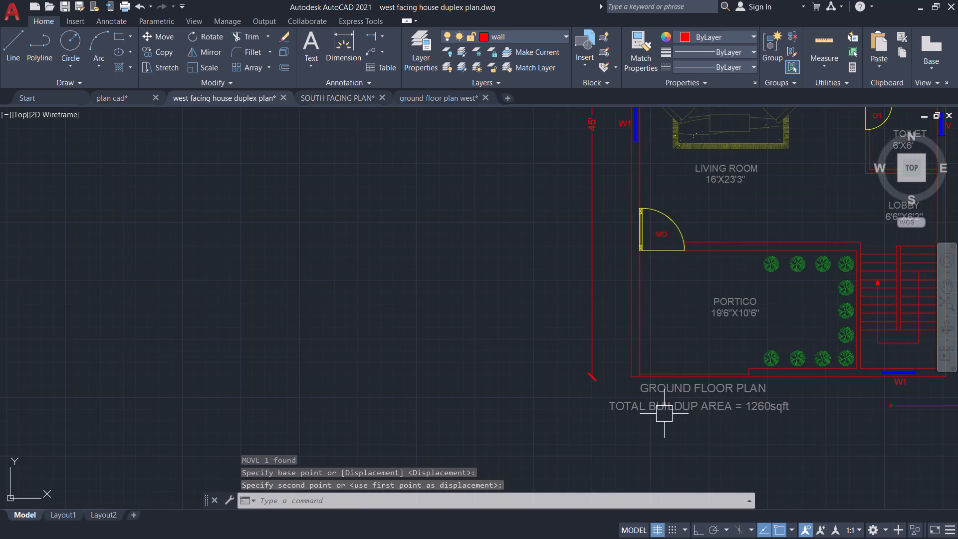
middle_click_drag(535, 416, 269, 372)
scroll(395, 372, "up", 2)
left_click(354, 347)
key("m")
key("Return")
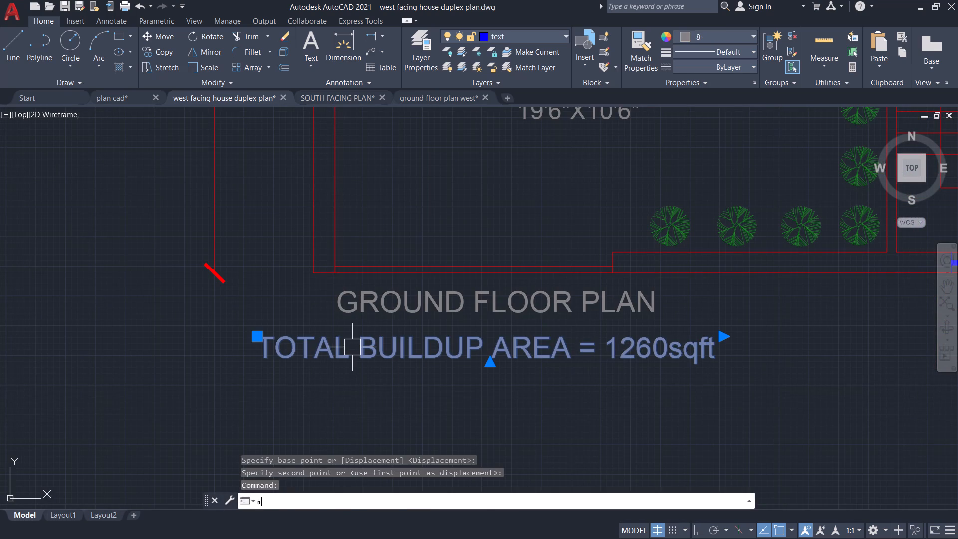
left_click(270, 347)
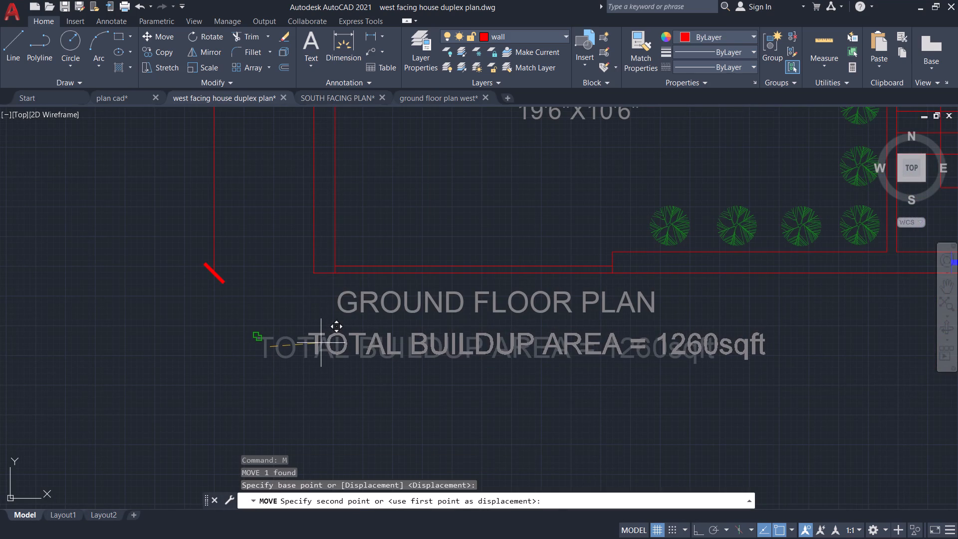
left_click(321, 345)
scroll(646, 384, "down", 1)
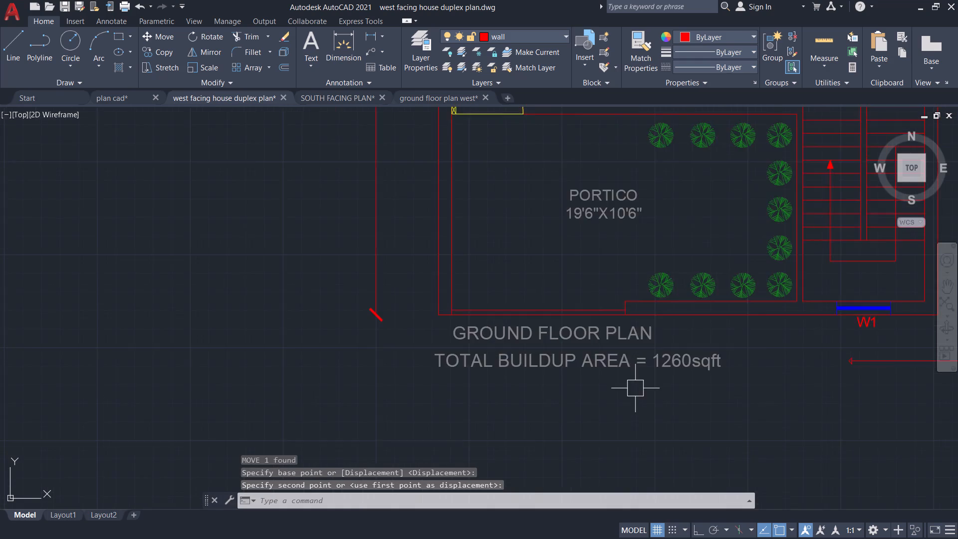
scroll(642, 389, "down", 1)
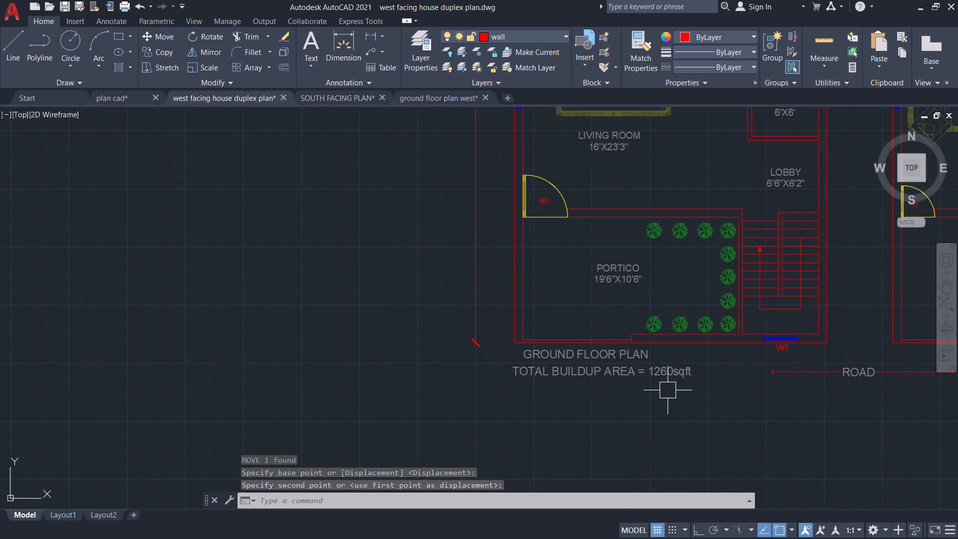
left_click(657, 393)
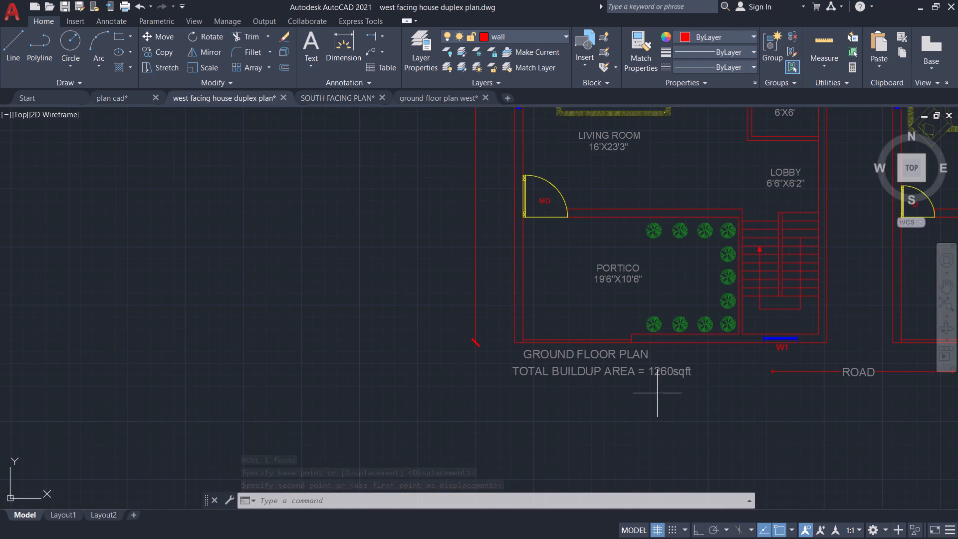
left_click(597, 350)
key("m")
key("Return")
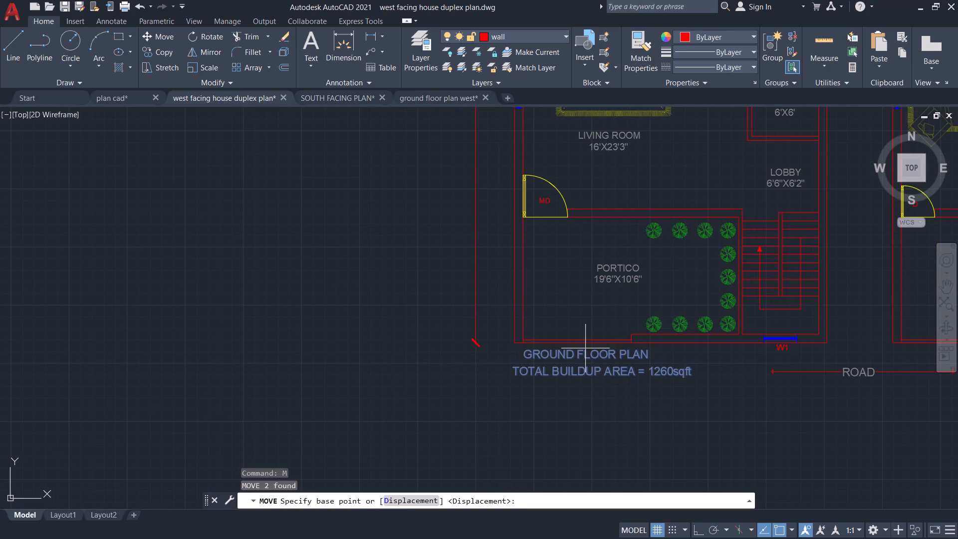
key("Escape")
Copy the GROUND FLOOR PLAN title and TOTAL BUILDUP AREA text horizontally, with Ortho on, to below the plan with the BALCONY.
left_click(611, 375)
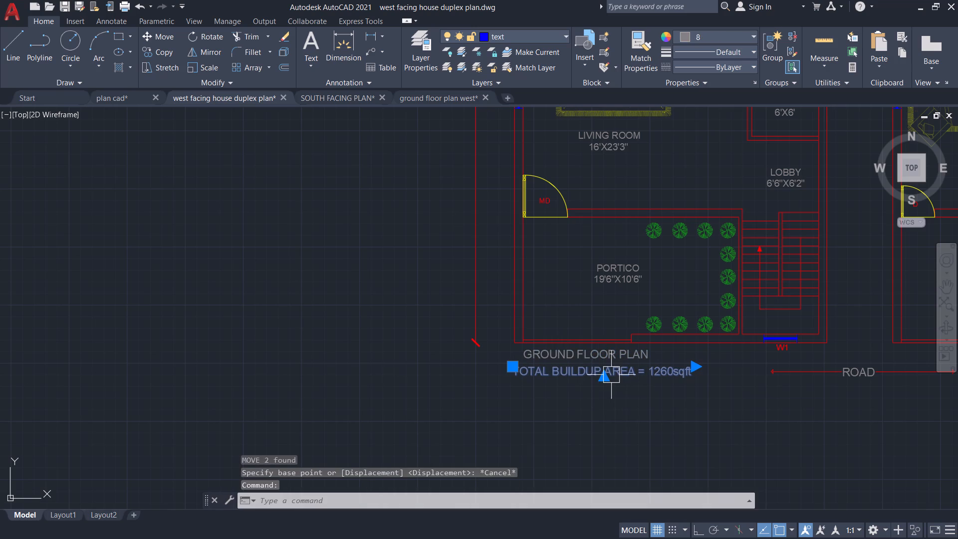
left_click(593, 358)
key("c")
key("o")
key("Return")
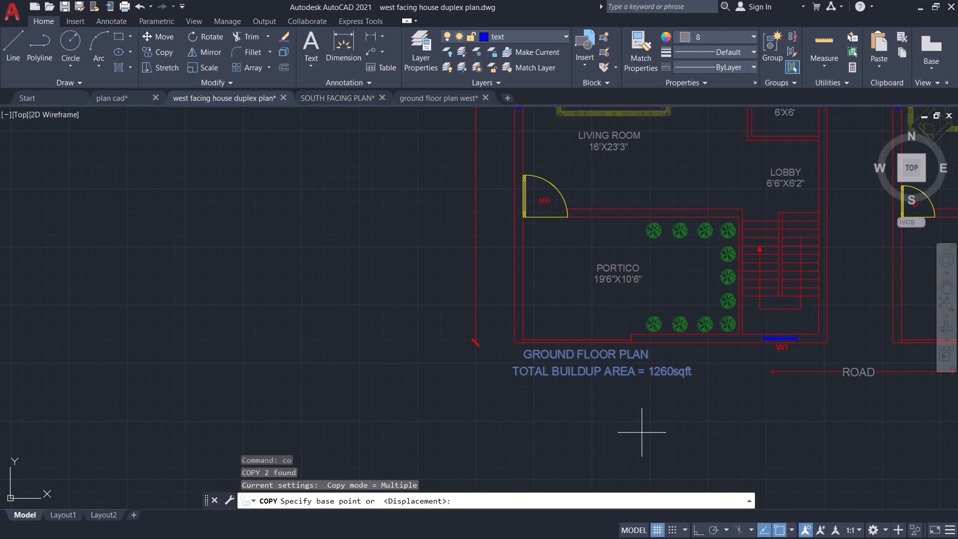
left_click(533, 352)
middle_click_drag(770, 359, 433, 426)
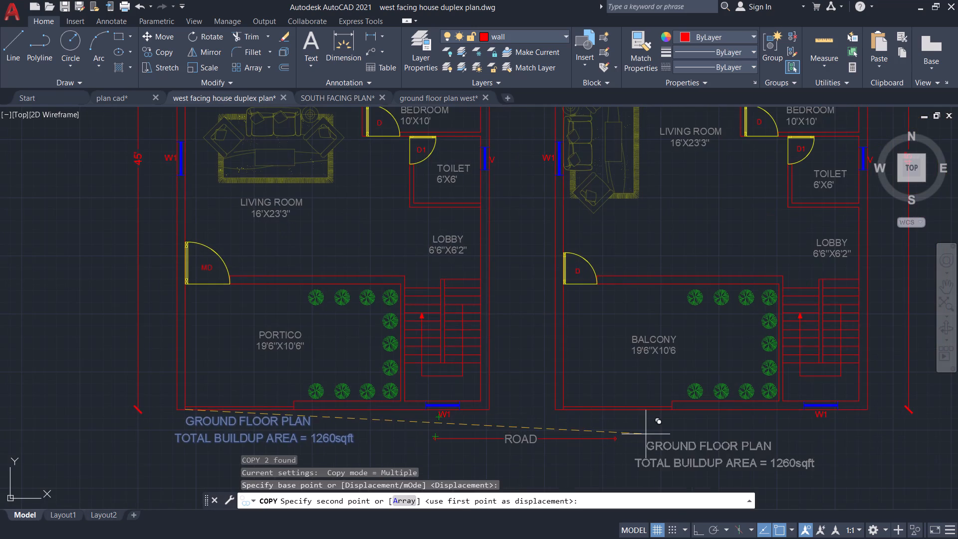
scroll(741, 414, "up", 1)
scroll(750, 414, "down", 1)
middle_click_drag(721, 414, 700, 414)
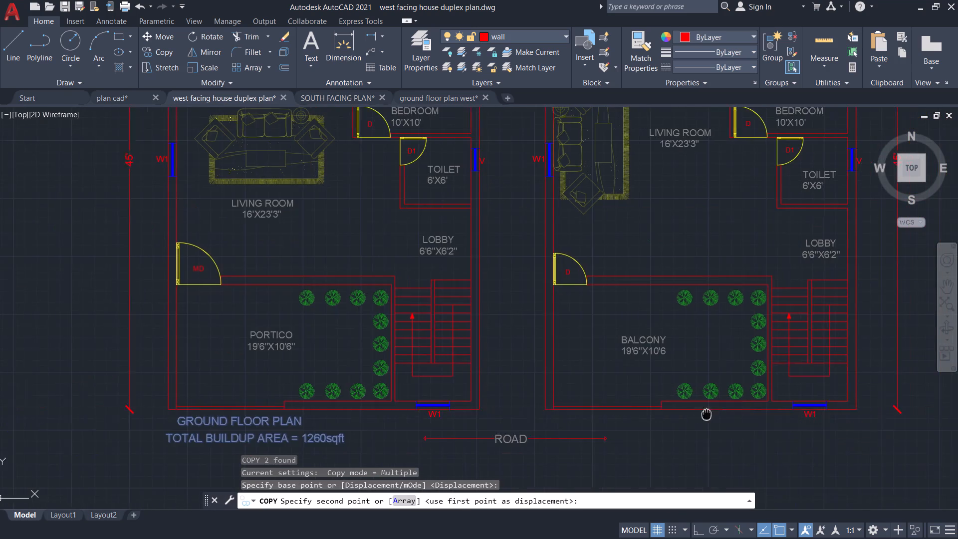
middle_click_drag(700, 414, 674, 414)
scroll(674, 414, "up", 1)
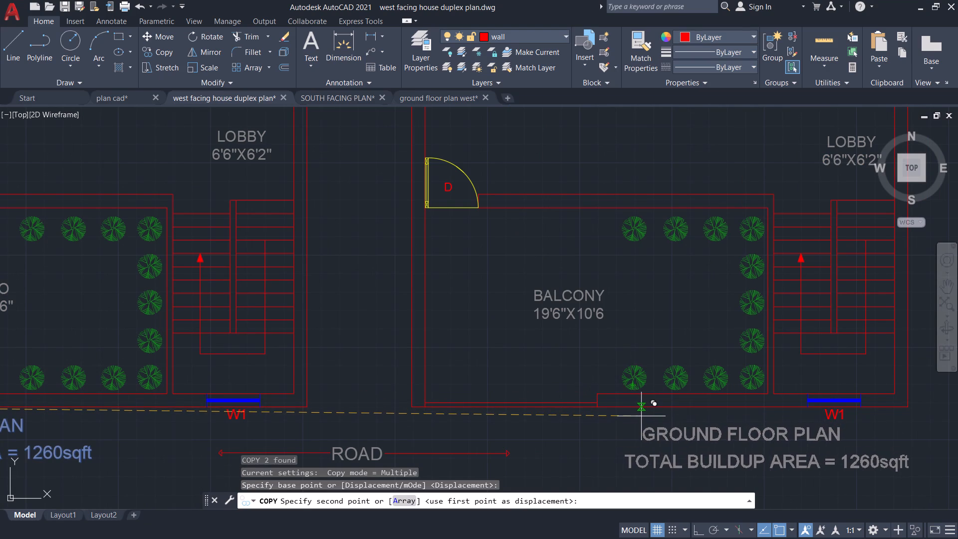
scroll(592, 432, "down", 2)
scroll(613, 445, "up", 2)
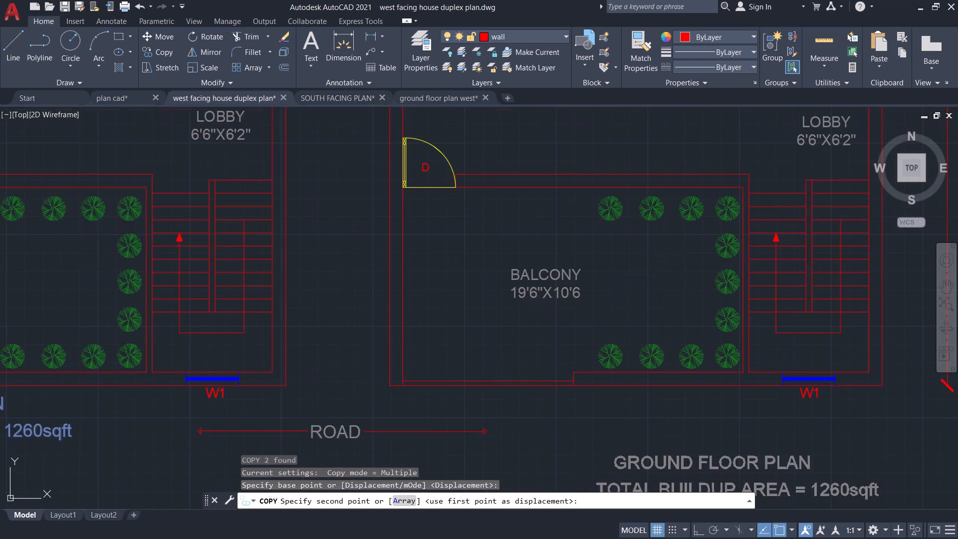
scroll(632, 414, "down", 2)
scroll(620, 415, "up", 2)
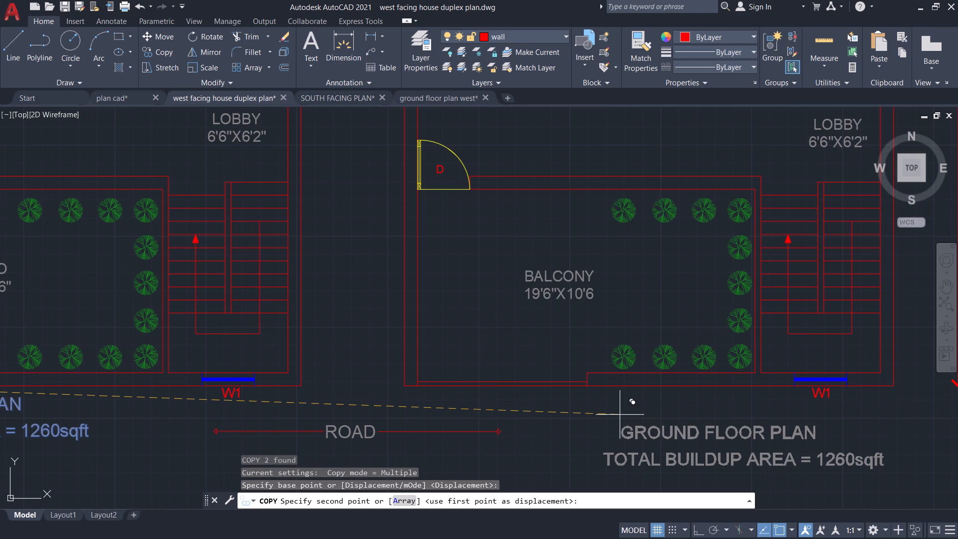
key("F8")
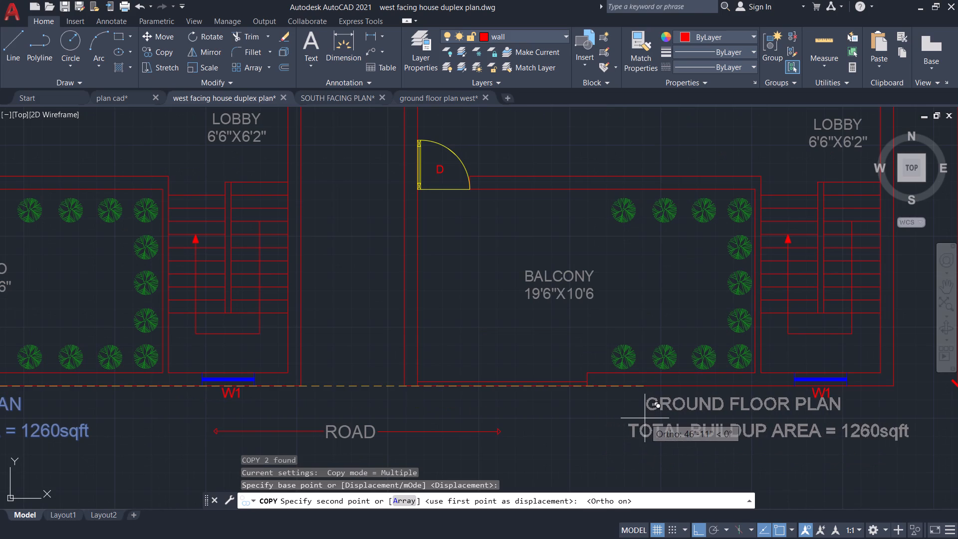
left_click(607, 421)
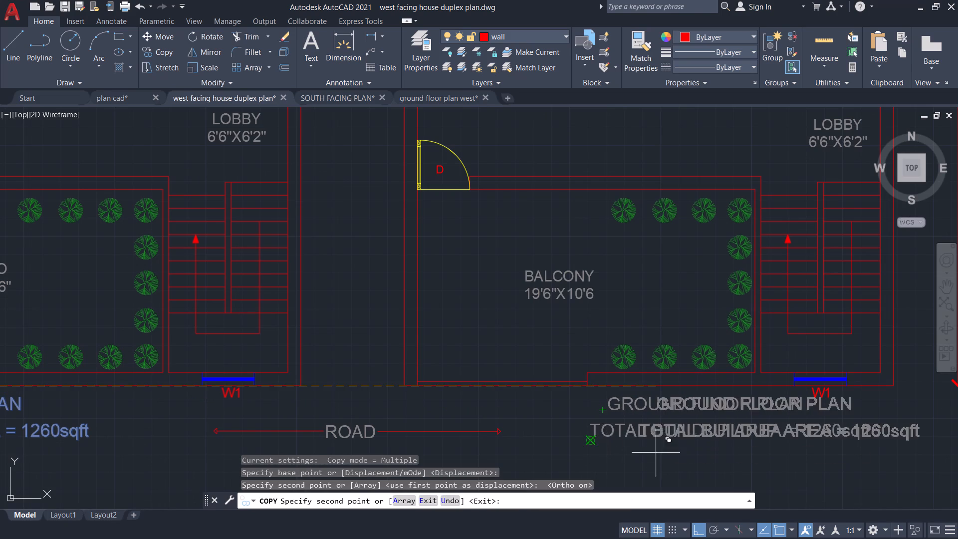
key("Escape")
Change the copied title below the balcony plan to read FIRST FLOOR PLAN.
scroll(752, 409, "up", 1)
double_click(745, 404)
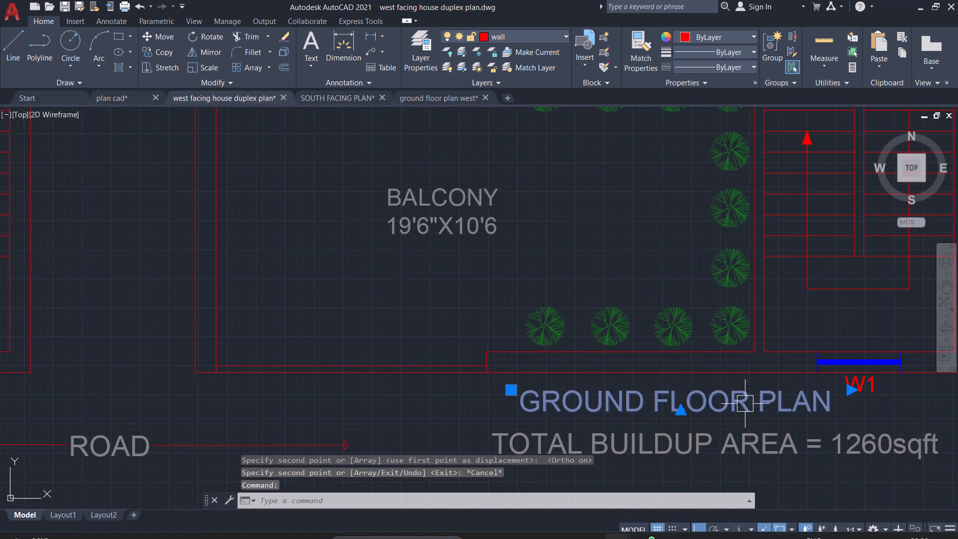
scroll(716, 413, "up", 2)
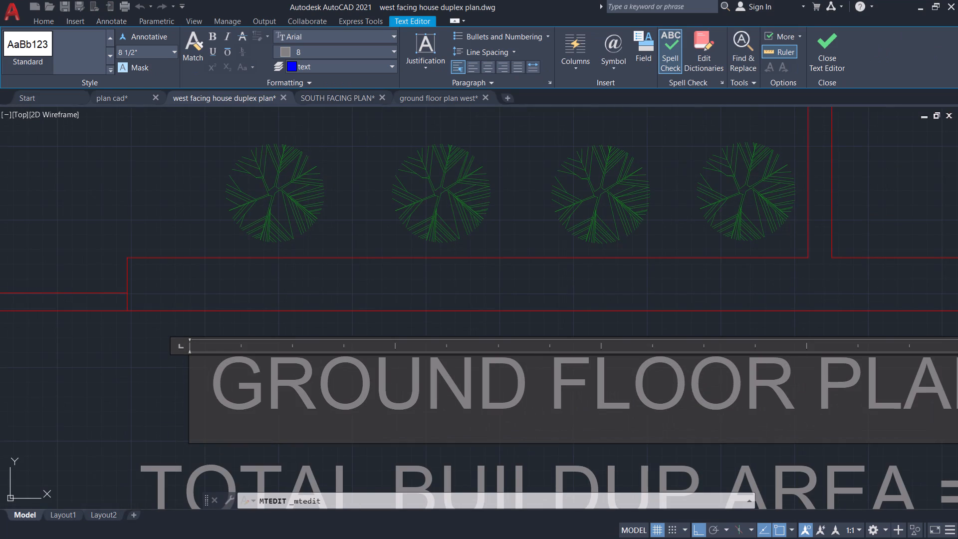
left_click(520, 393)
key("BackSpace")
key("BackSpace")
key("BackSpace")
key("BackSpace")
key("BackSpace")
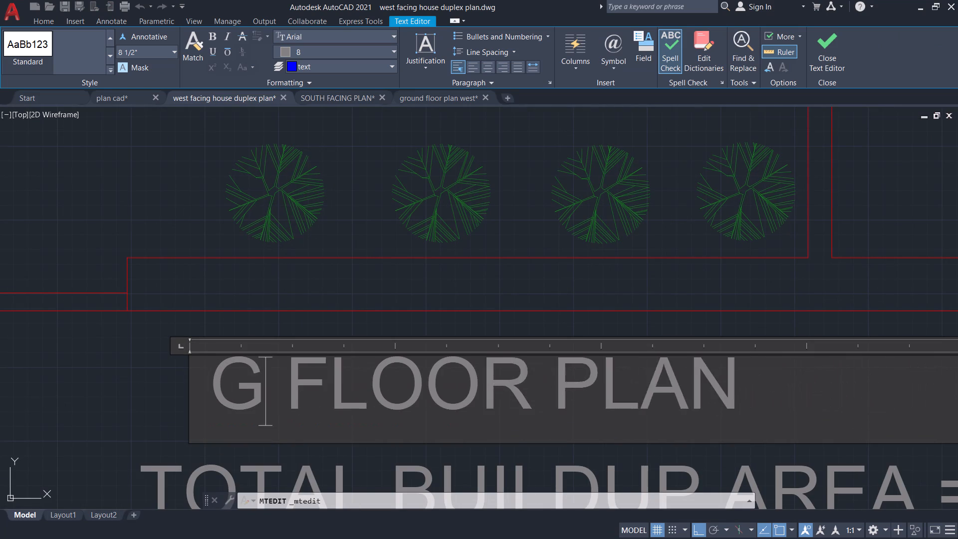
key("BackSpace")
key("BackSpace")
key("d")
key("BackSpace")
type("first")
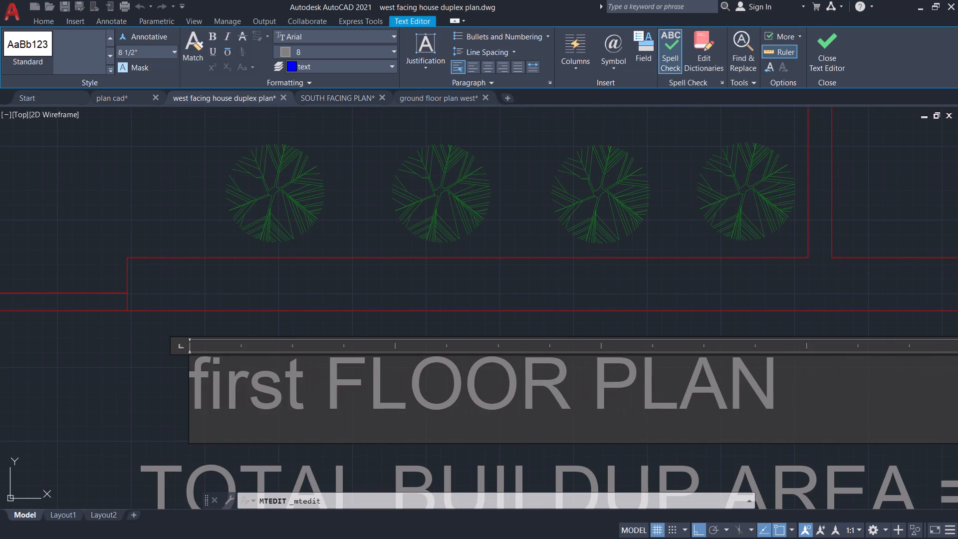
key("BackSpace")
key("BackSpace")
key("BackSpace")
key("BackSpace")
key("BackSpace")
key("BackSpace")
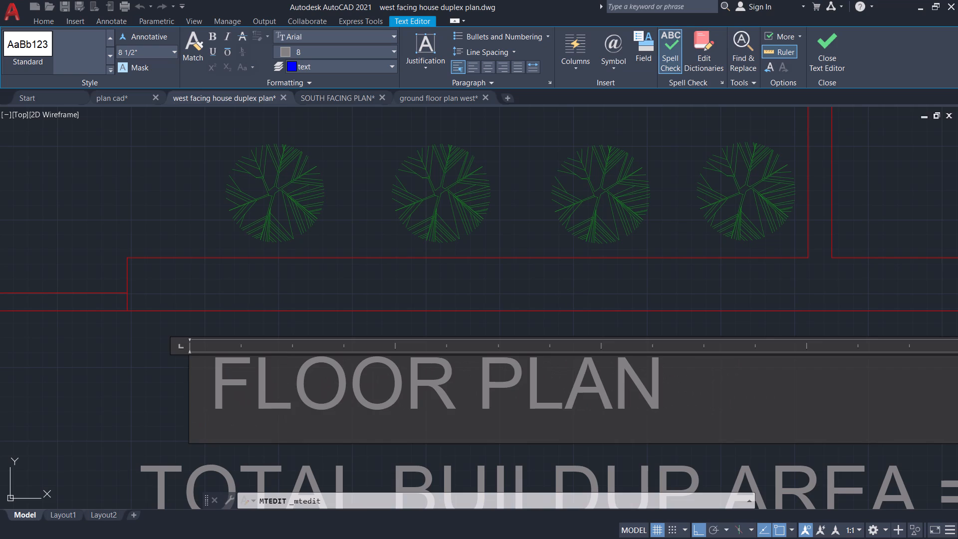
type("FIRST")
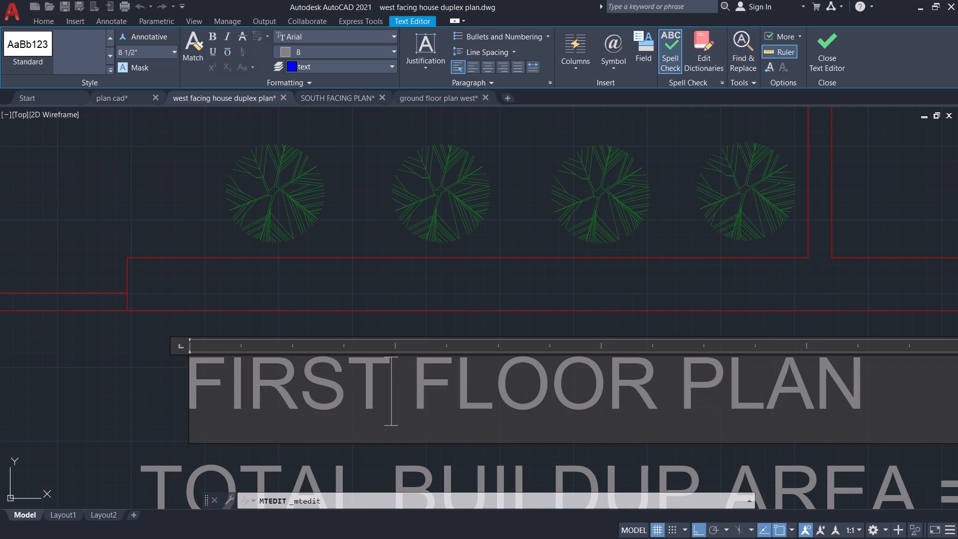
Narrow the FIRST FLOOR PLAN text box to fit its text and finish the text edit.
scroll(808, 405, "down", 3)
left_click_drag(903, 400, 858, 397)
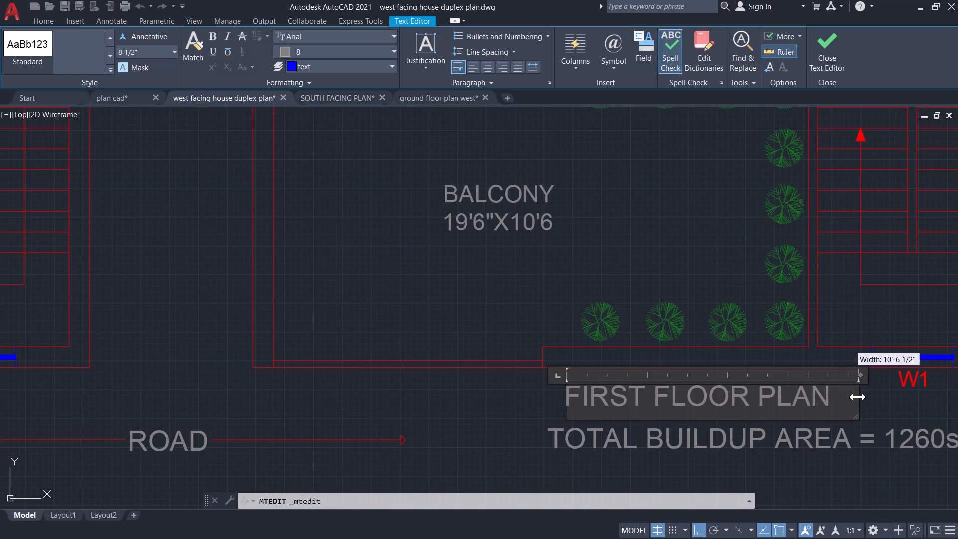
left_click_drag(858, 397, 844, 389)
left_click(893, 407)
Save the west facing house duplex plan drawing.
scroll(726, 466, "down", 1)
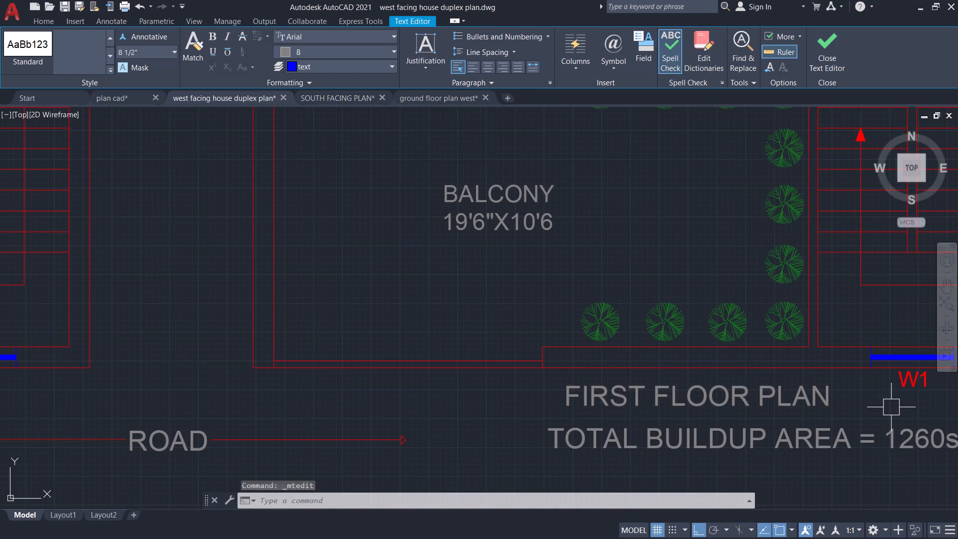
scroll(726, 465, "down", 1)
middle_click_drag(734, 473, 804, 415)
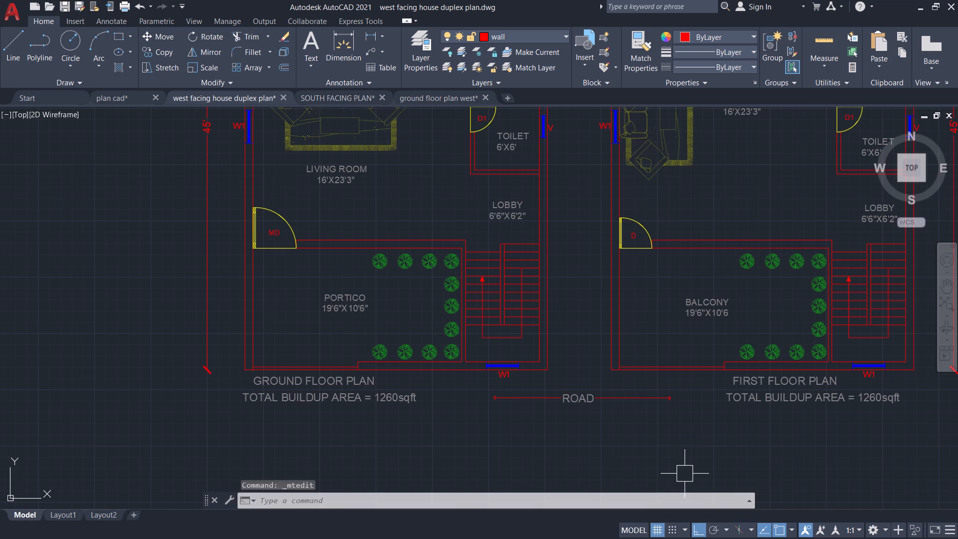
key("ctrl+s")
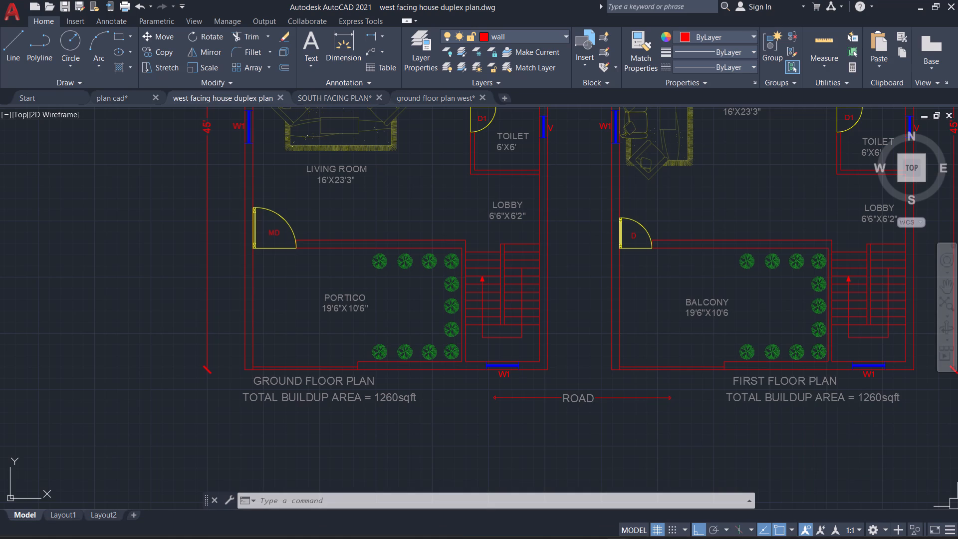
Copy the WEST FACING HOUSE heading from the ground floor plan west drawing and paste it above and between the two duplex plans.
scroll(699, 449, "down", 1)
scroll(811, 469, "down", 1)
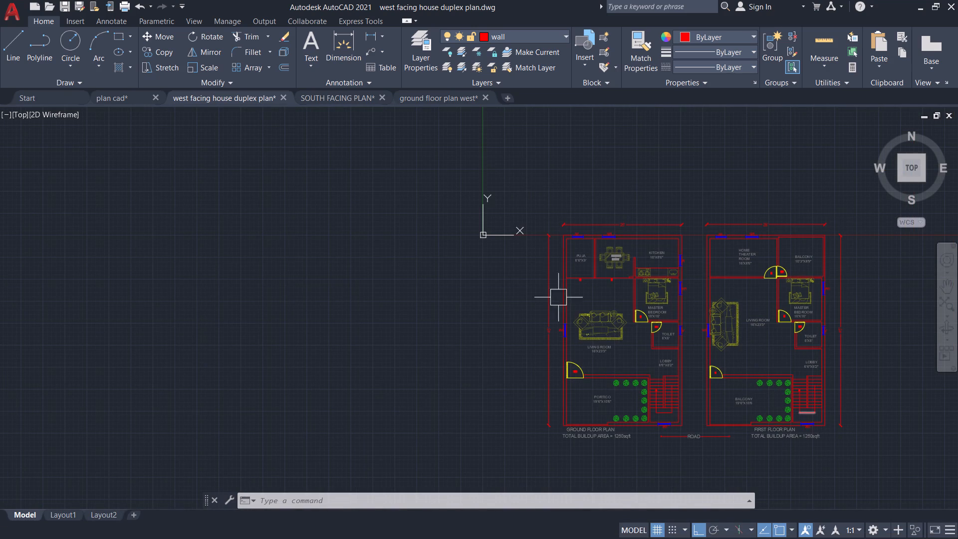
left_click(462, 105)
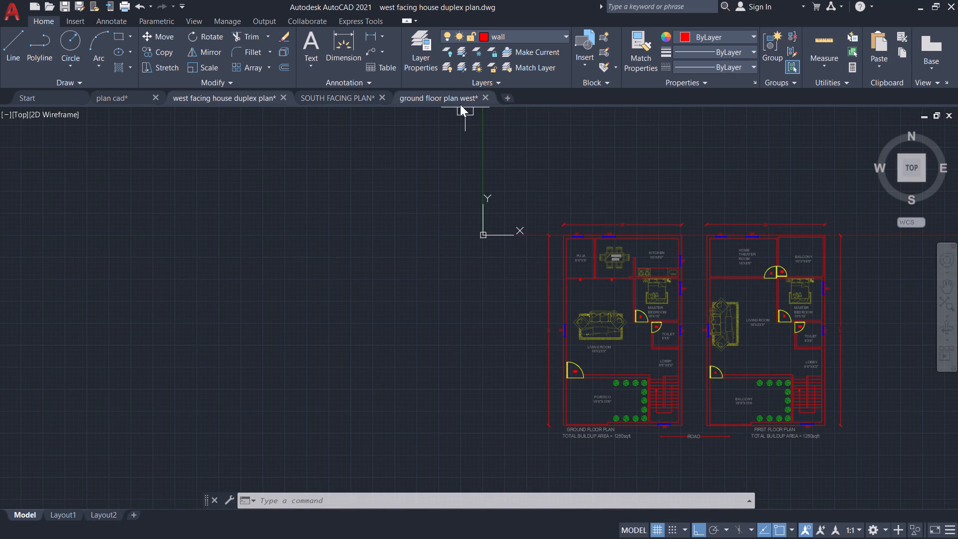
left_click(459, 100)
scroll(524, 248, "down", 3)
scroll(512, 152, "up", 2)
middle_click_drag(518, 157, 515, 195)
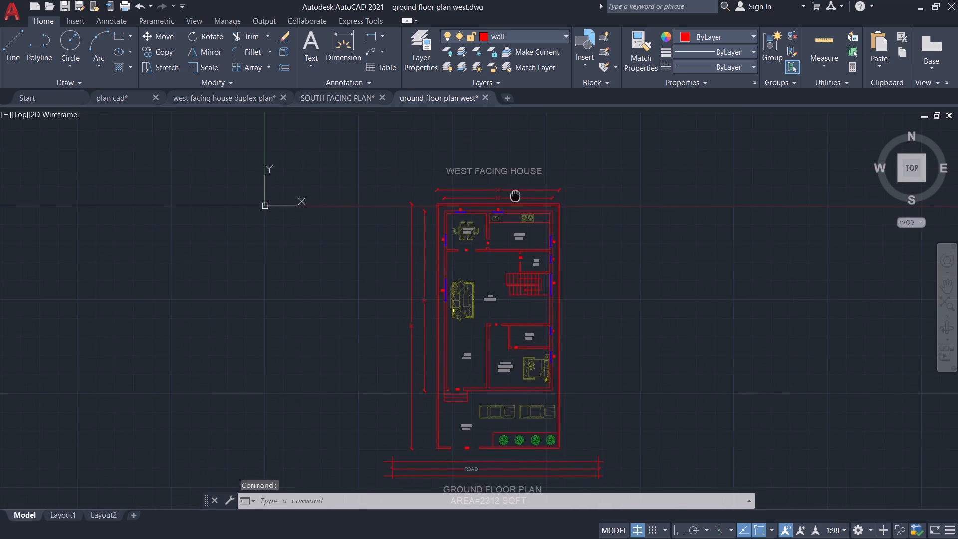
middle_click_drag(515, 195, 523, 205)
left_click(511, 178)
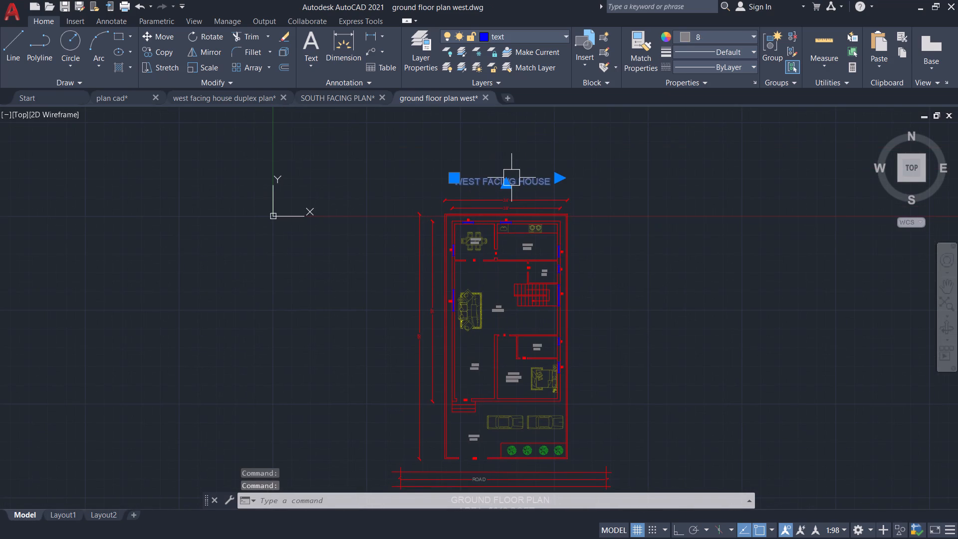
key("ctrl+c")
left_click(238, 94)
key("ctrl+v")
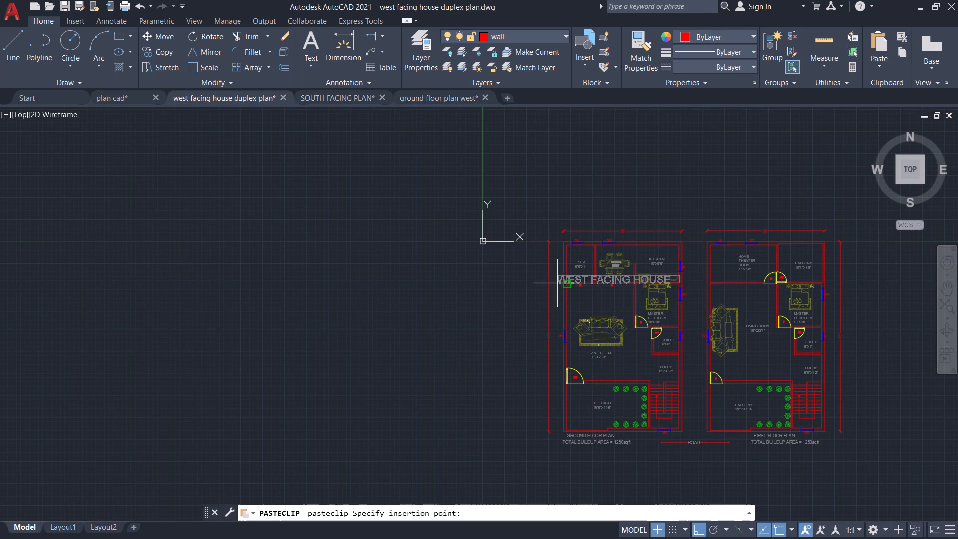
middle_click_drag(628, 217, 512, 276)
scroll(512, 276, "up", 1)
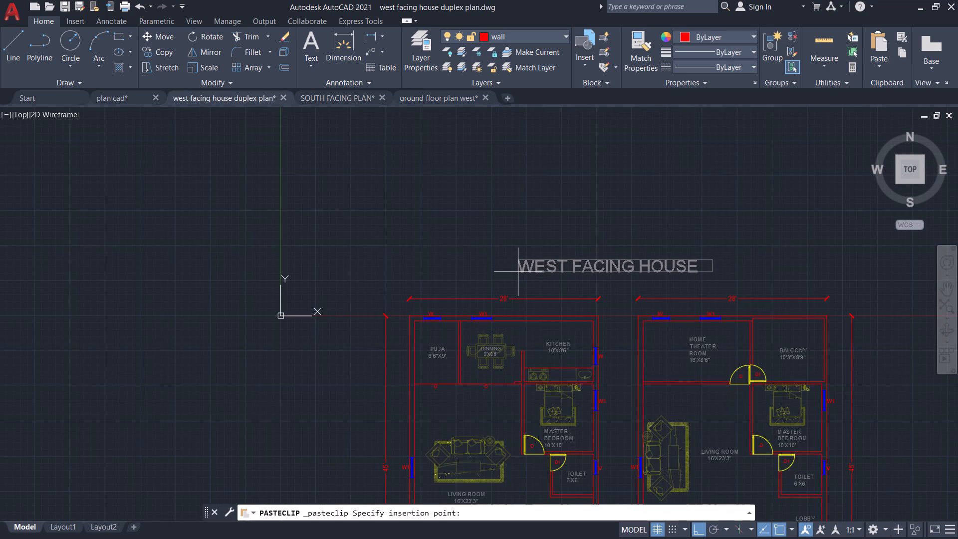
left_click(519, 266)
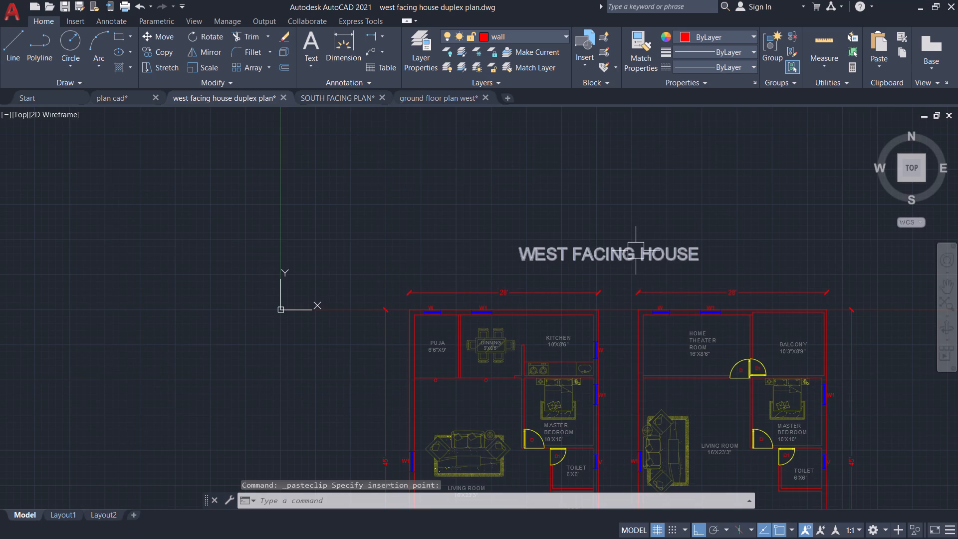
Examine both floor plans of the duplex, including room labels, titles, ROAD label and the placement of the heading.
scroll(636, 251, "down", 1)
scroll(674, 371, "down", 1)
middle_click_drag(739, 382, 709, 328)
scroll(664, 402, "up", 2)
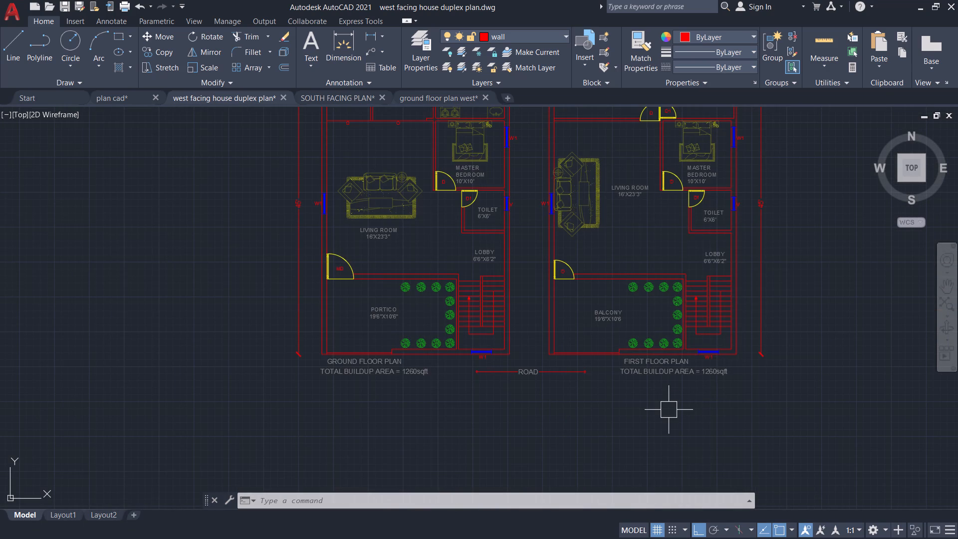
scroll(773, 429, "down", 1)
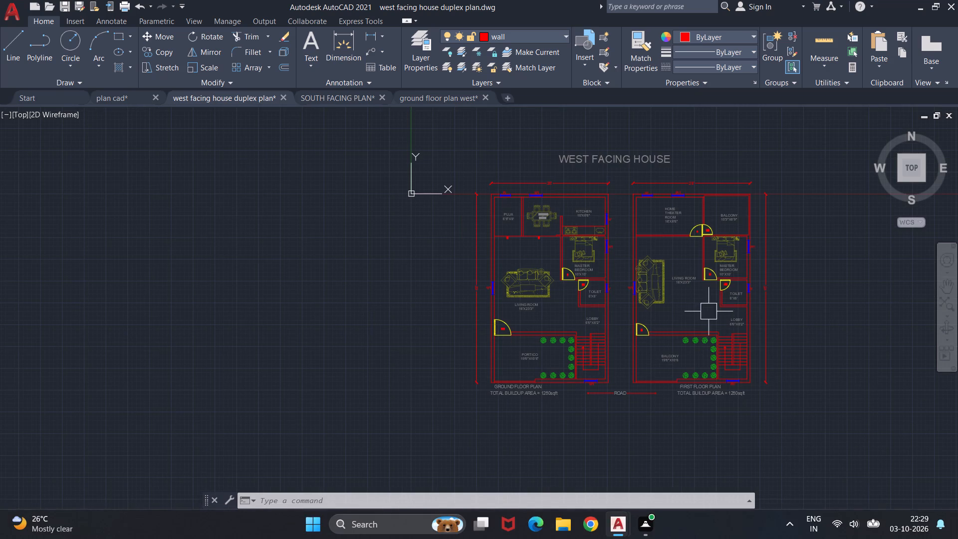
scroll(471, 217, "up", 2)
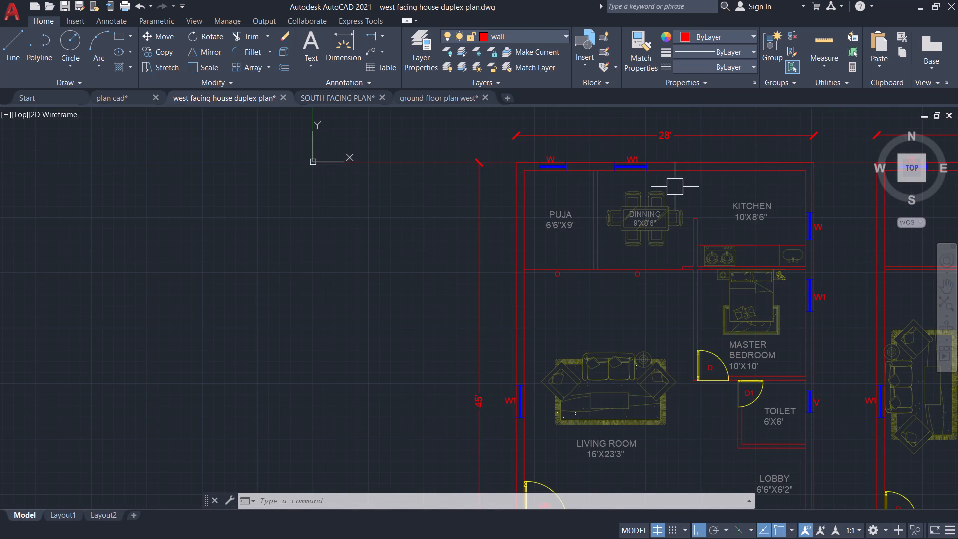
scroll(681, 201, "down", 1)
middle_click_drag(714, 254, 563, 209)
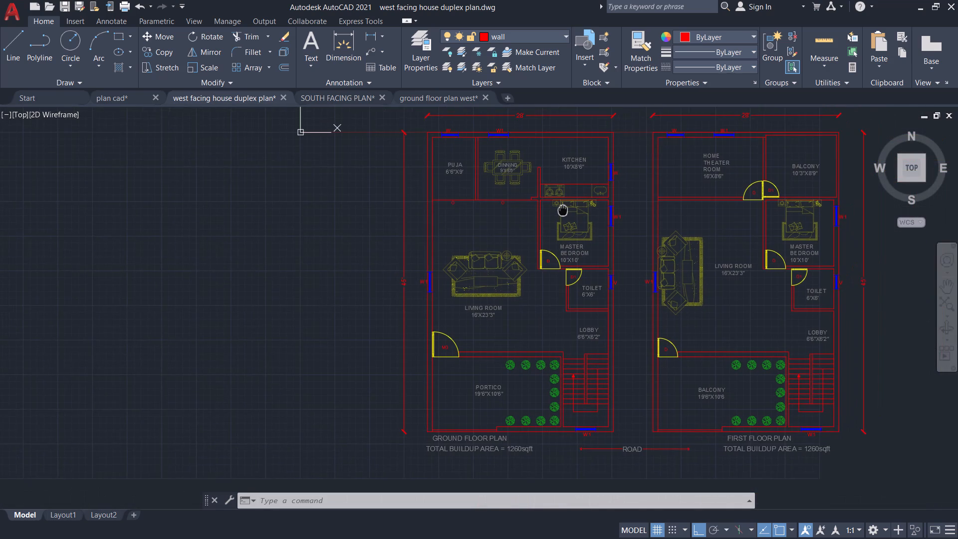
middle_click_drag(563, 209, 538, 221)
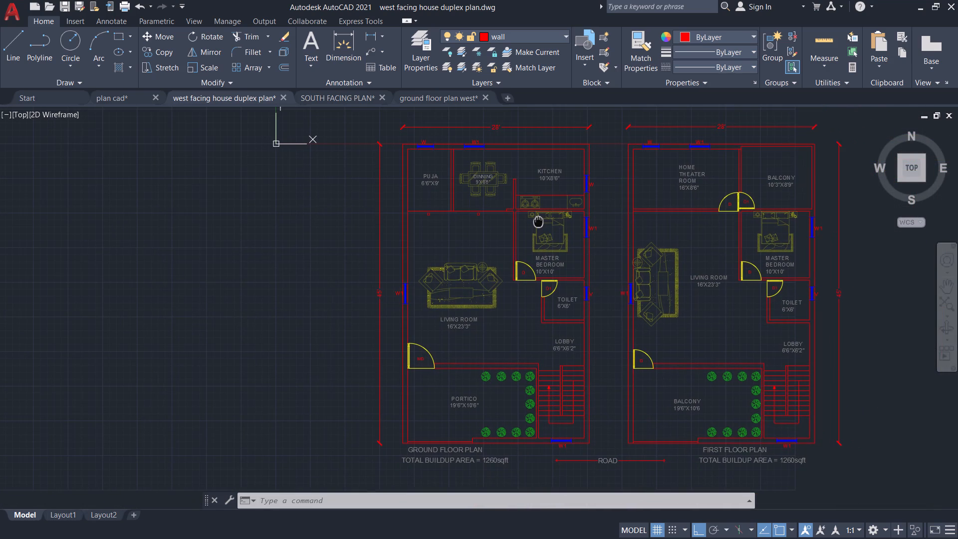
middle_click_drag(538, 221, 509, 210)
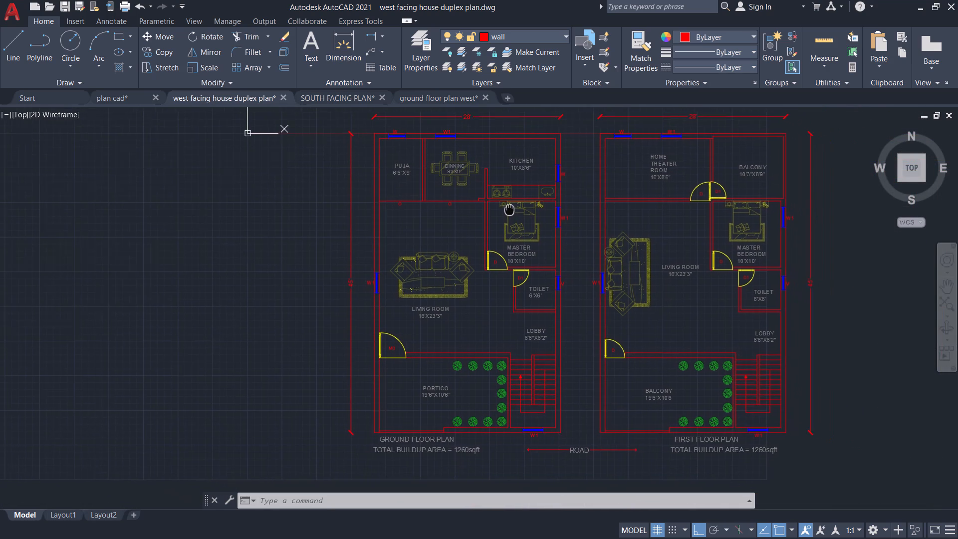
middle_click_drag(509, 210, 464, 212)
scroll(516, 337, "down", 1)
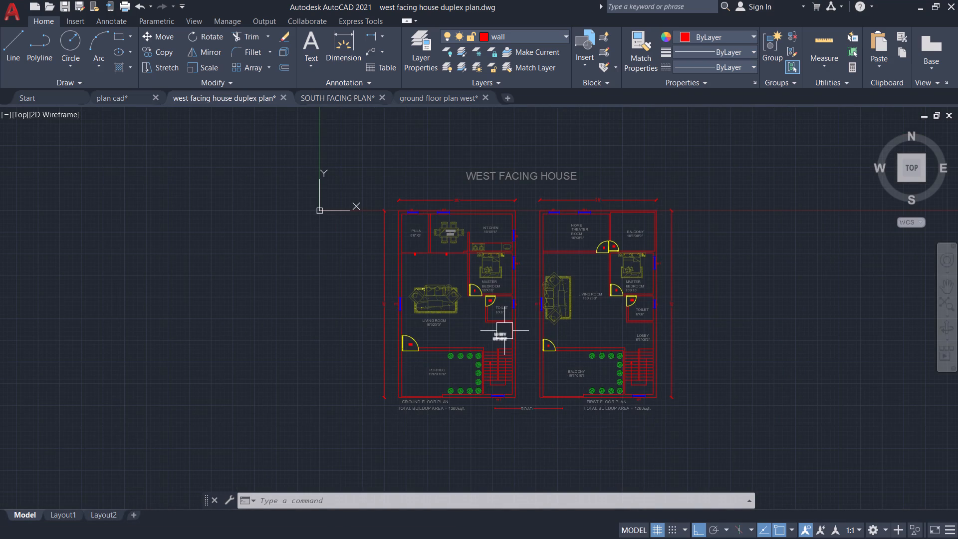
scroll(430, 329, "up", 2)
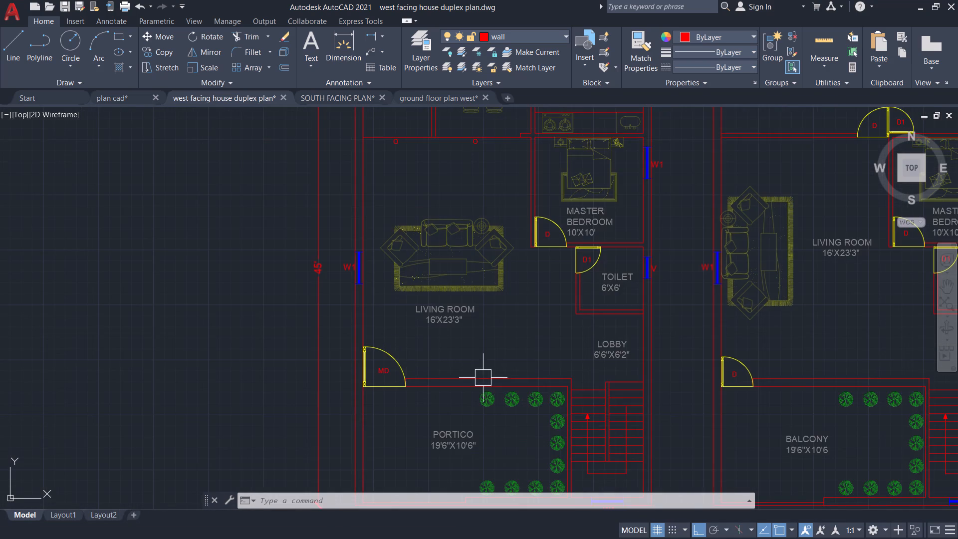
middle_click_drag(508, 360, 502, 243)
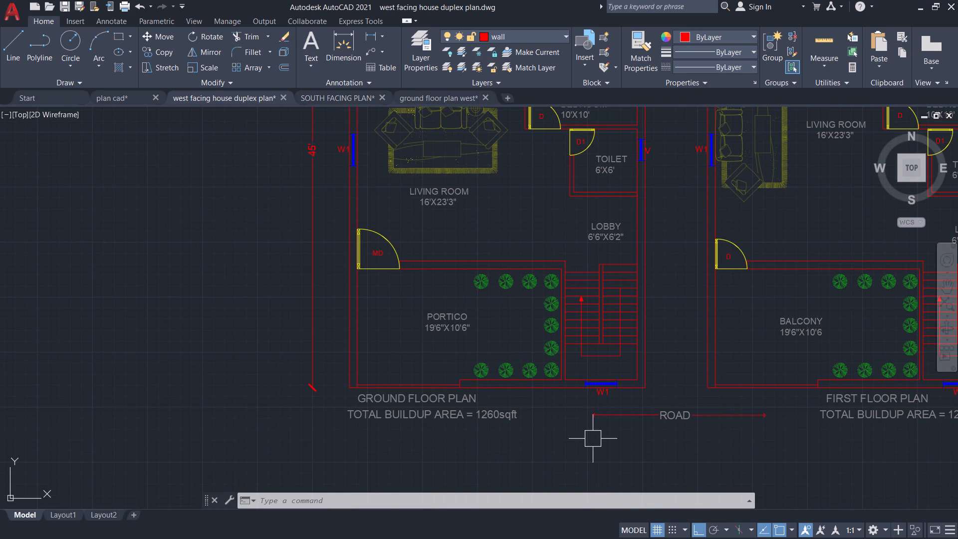
middle_click_drag(579, 424, 390, 423)
middle_click_drag(494, 374, 487, 441)
scroll(487, 414, "down", 1)
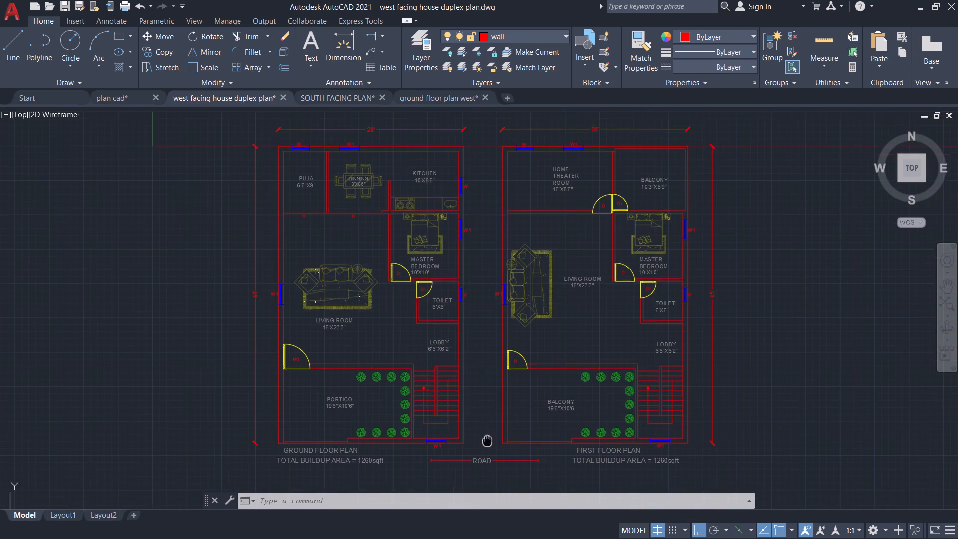
middle_click_drag(487, 441, 487, 448)
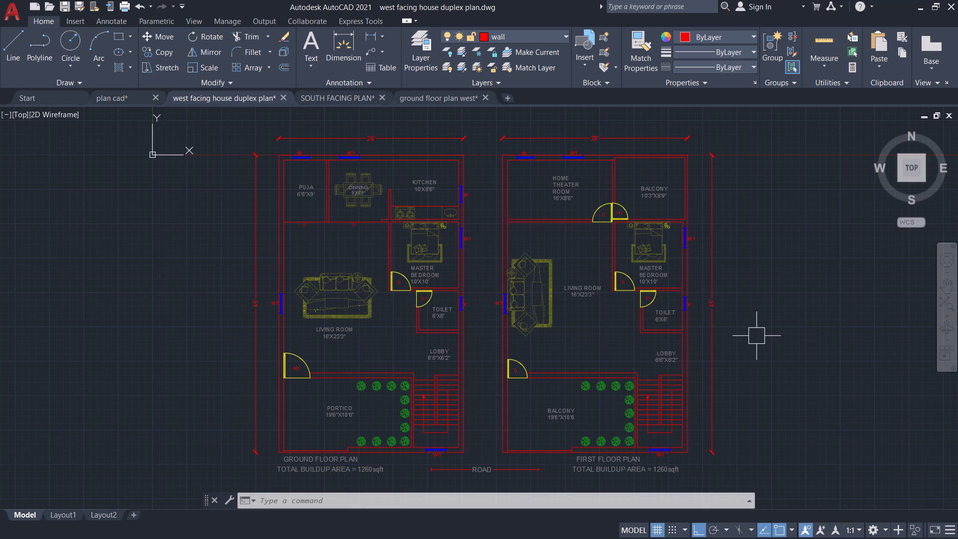
middle_click_drag(755, 335, 736, 324)
scroll(736, 324, "up", 1)
scroll(740, 327, "down", 1)
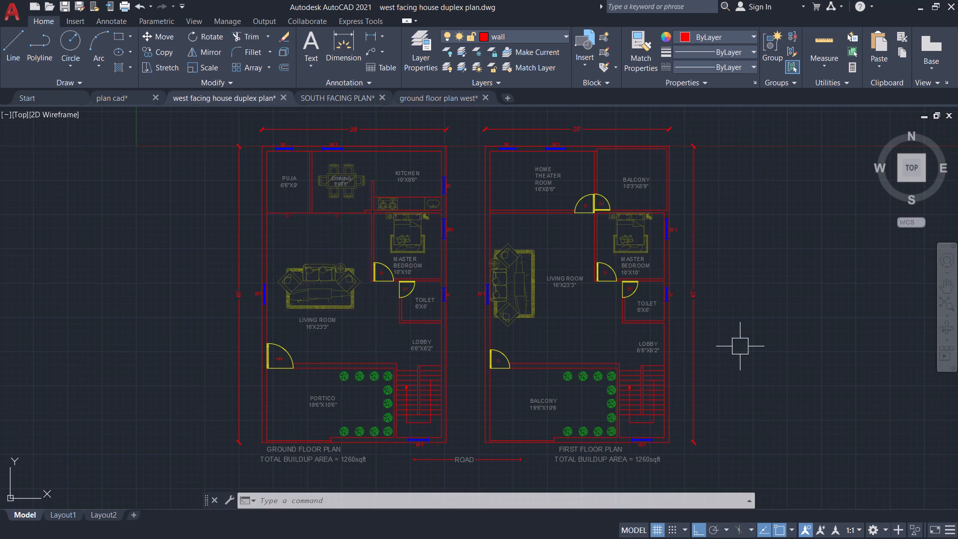
middle_click_drag(740, 346, 760, 281)
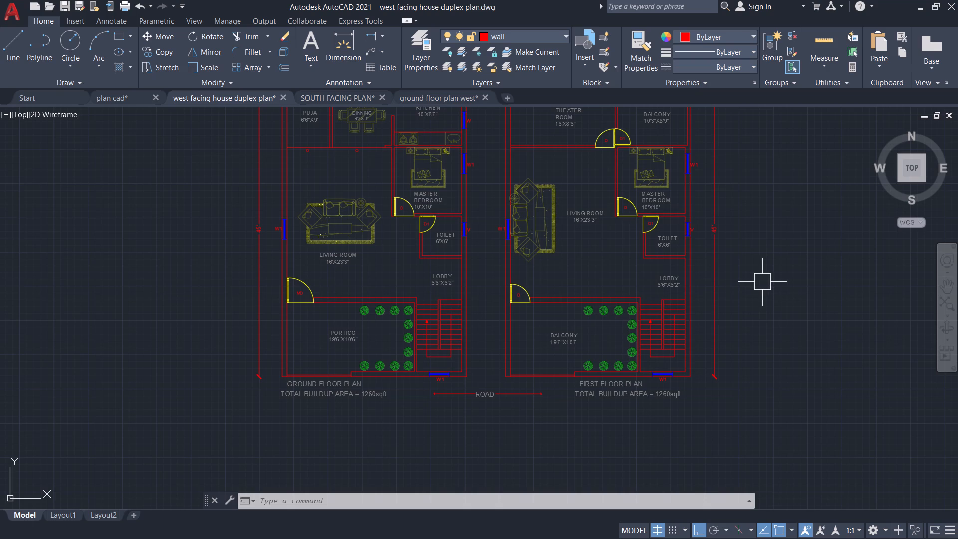
middle_click_drag(770, 286, 774, 391)
scroll(769, 354, "down", 1)
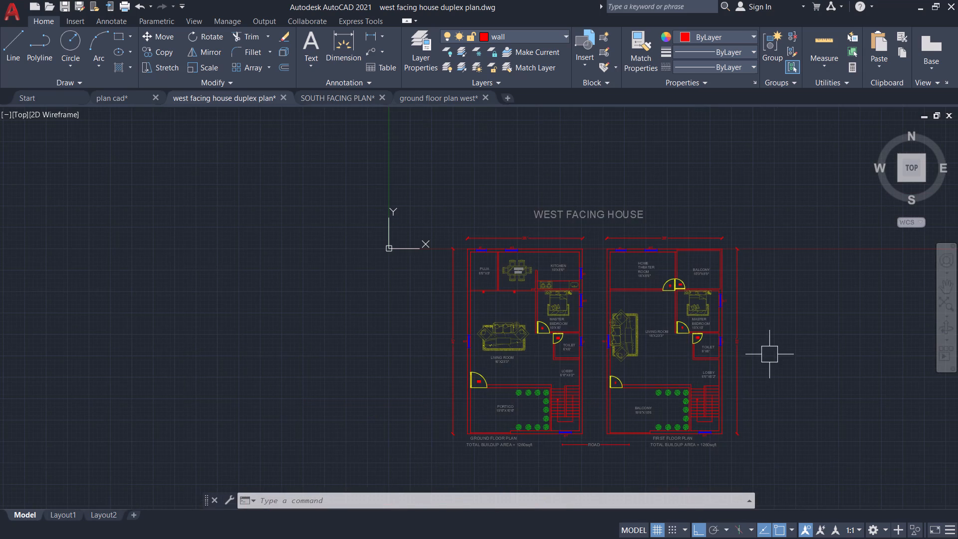
middle_click_drag(803, 349, 796, 314)
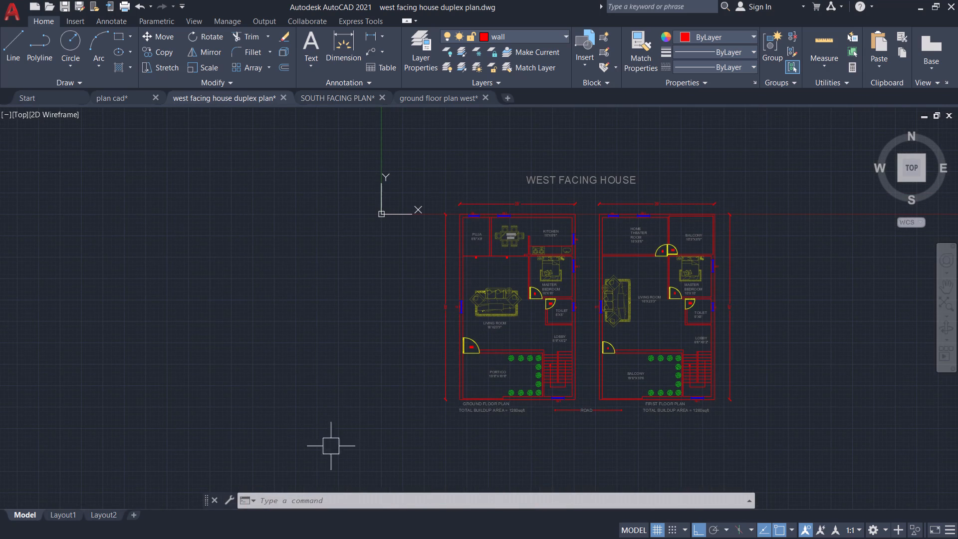
Modify Layout2's page setup to use the DWG To PDF.pc3 plotter and ISO A4 (297.00 x 210.00 MM) paper.
left_click(110, 518)
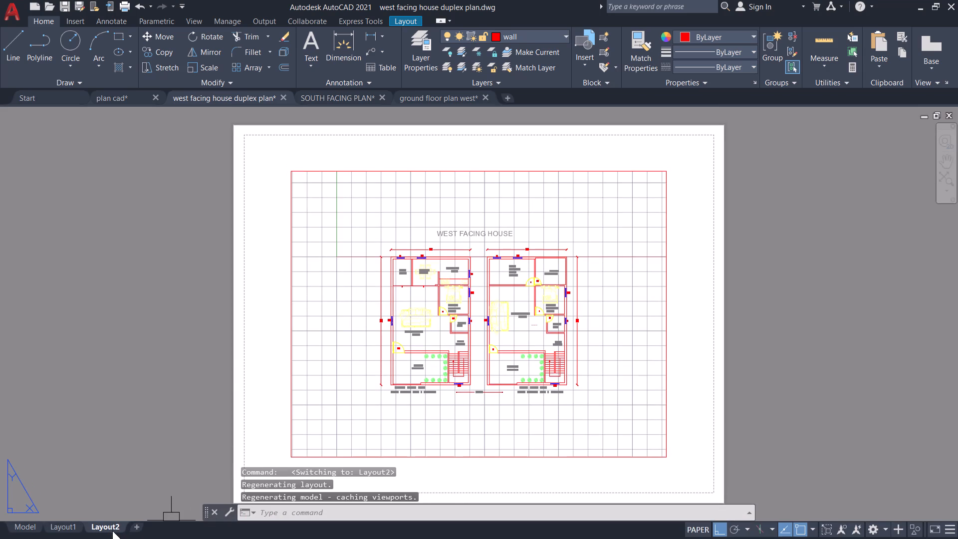
right_click(112, 530)
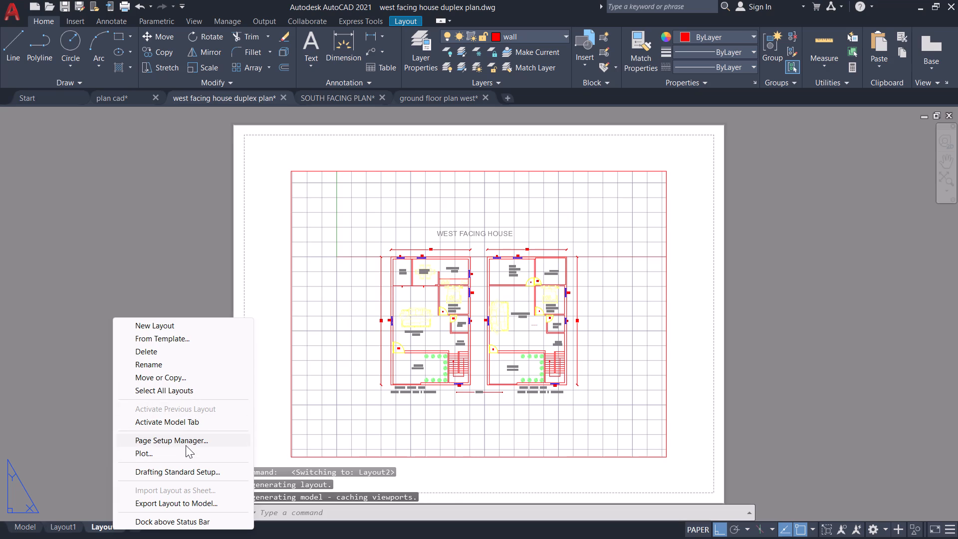
left_click(186, 445)
left_click(560, 258)
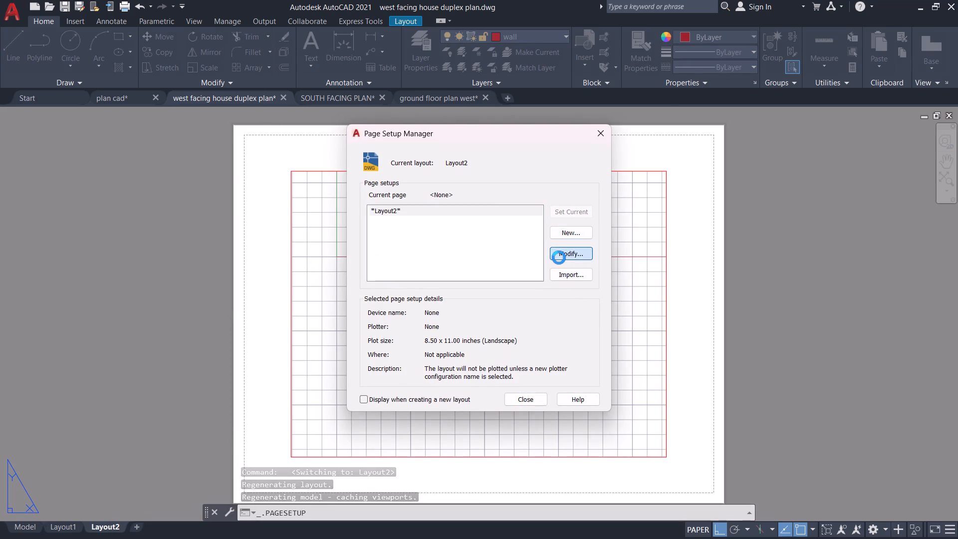
left_click(434, 185)
left_click(388, 306)
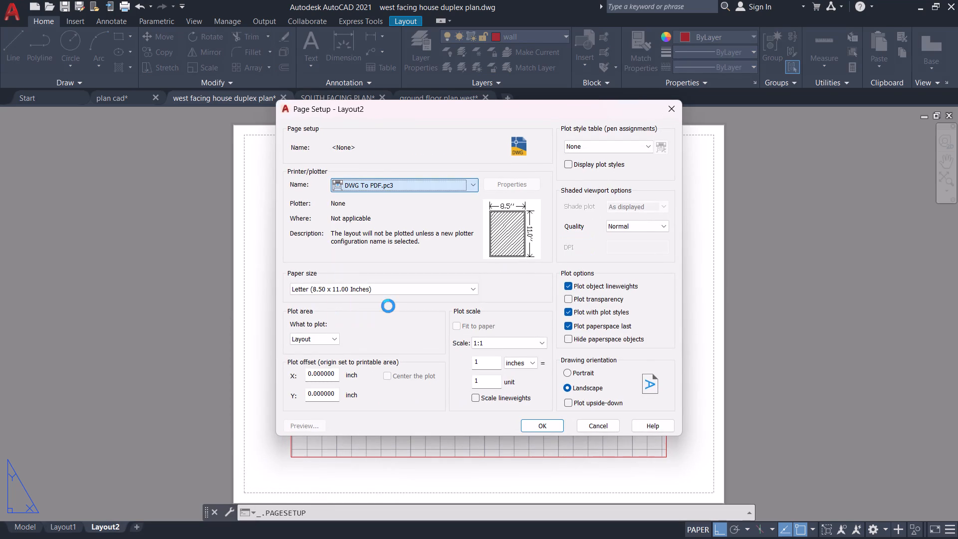
left_click(417, 290)
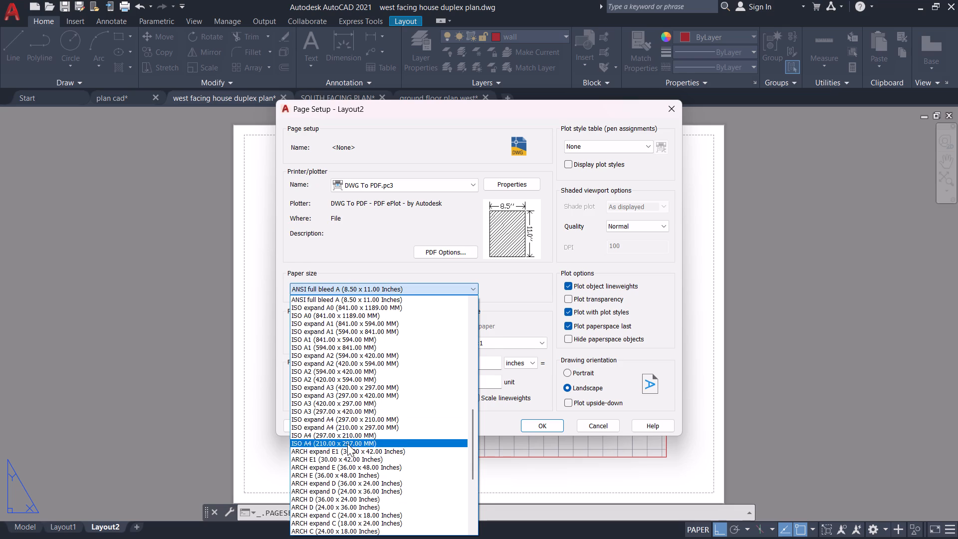
left_click(347, 444)
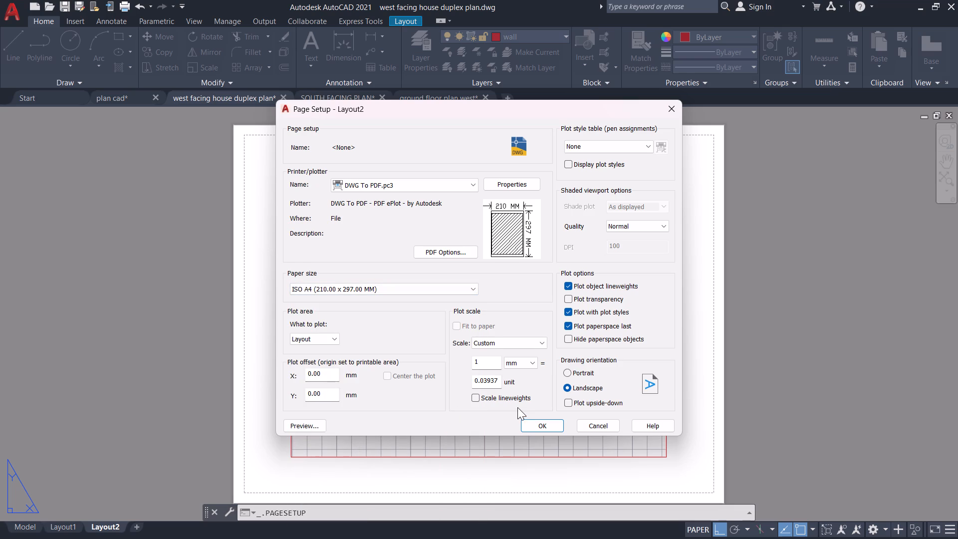
left_click(419, 288)
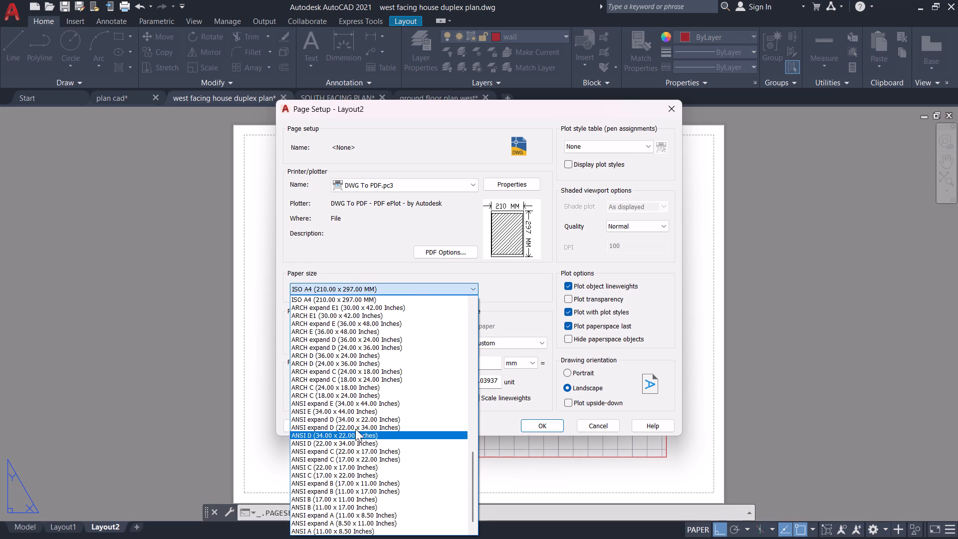
scroll(363, 304, "up", 1)
left_click(361, 315)
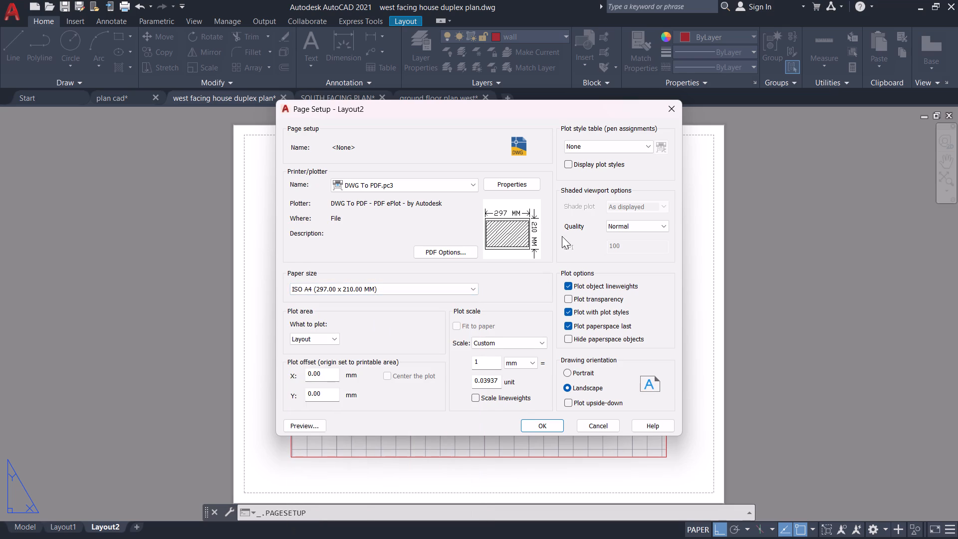
Assign the monochrome.ctb plot style table, turn off plotting of object lineweights, and apply Layout2's page setup.
left_click(608, 141)
left_click(596, 212)
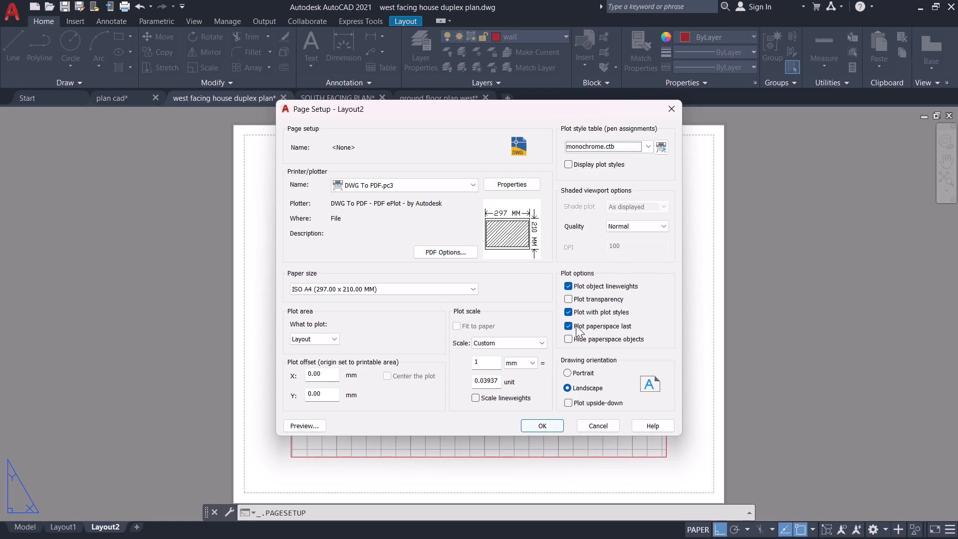
left_click(569, 281)
left_click(551, 421)
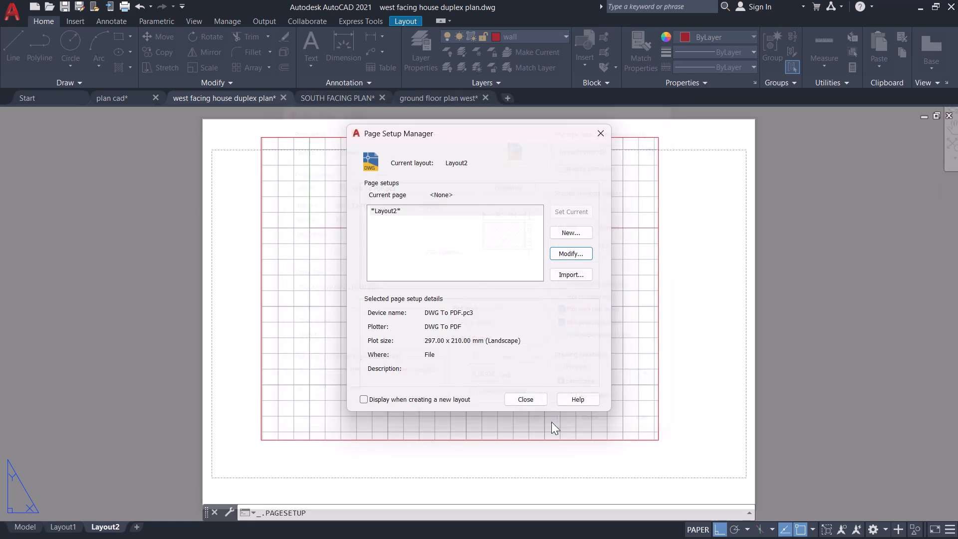
left_click(527, 403)
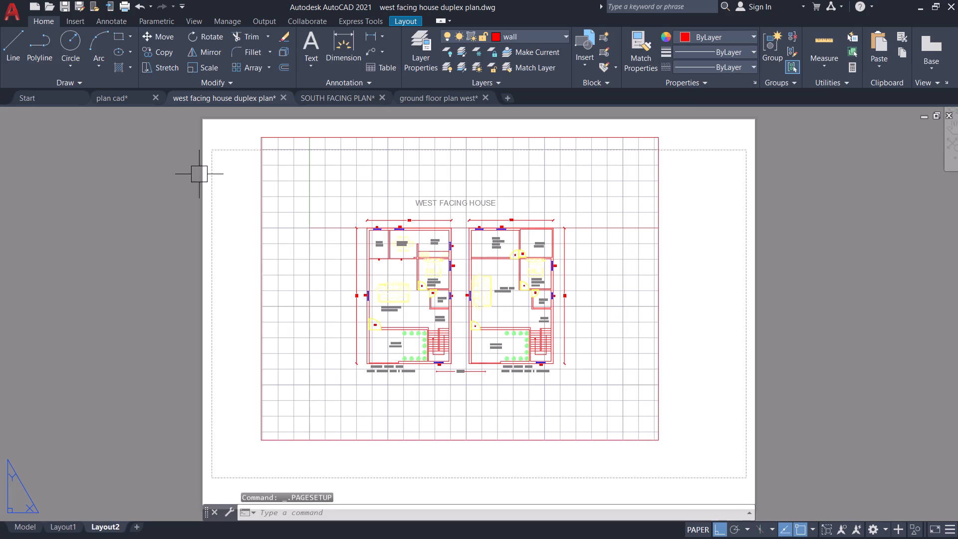
Delete the existing viewport from the Layout2 sheet.
left_click(255, 127)
left_click(696, 456)
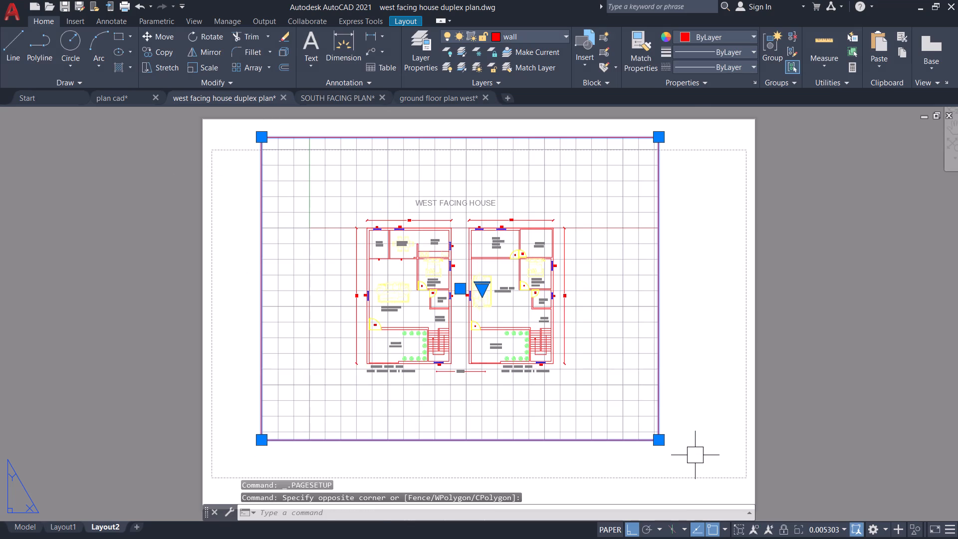
key("Delete")
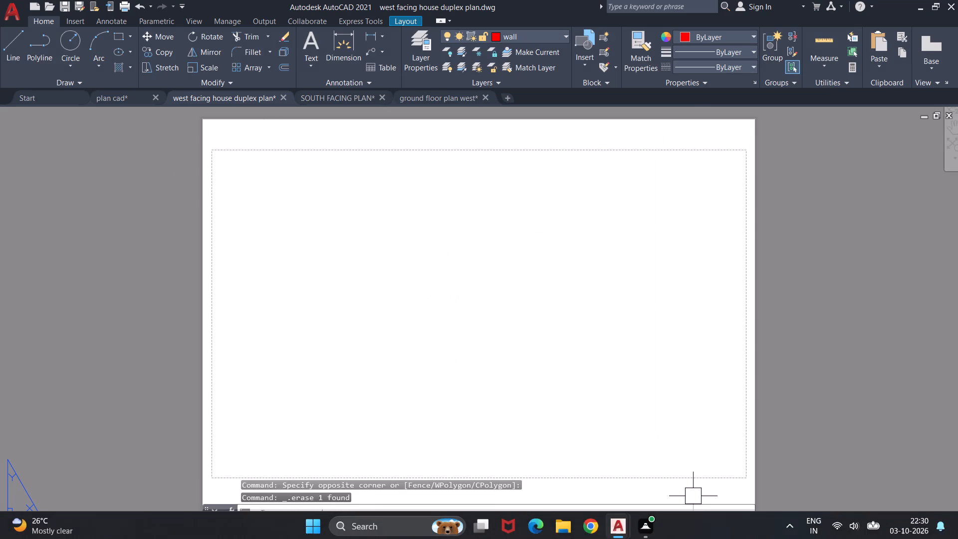